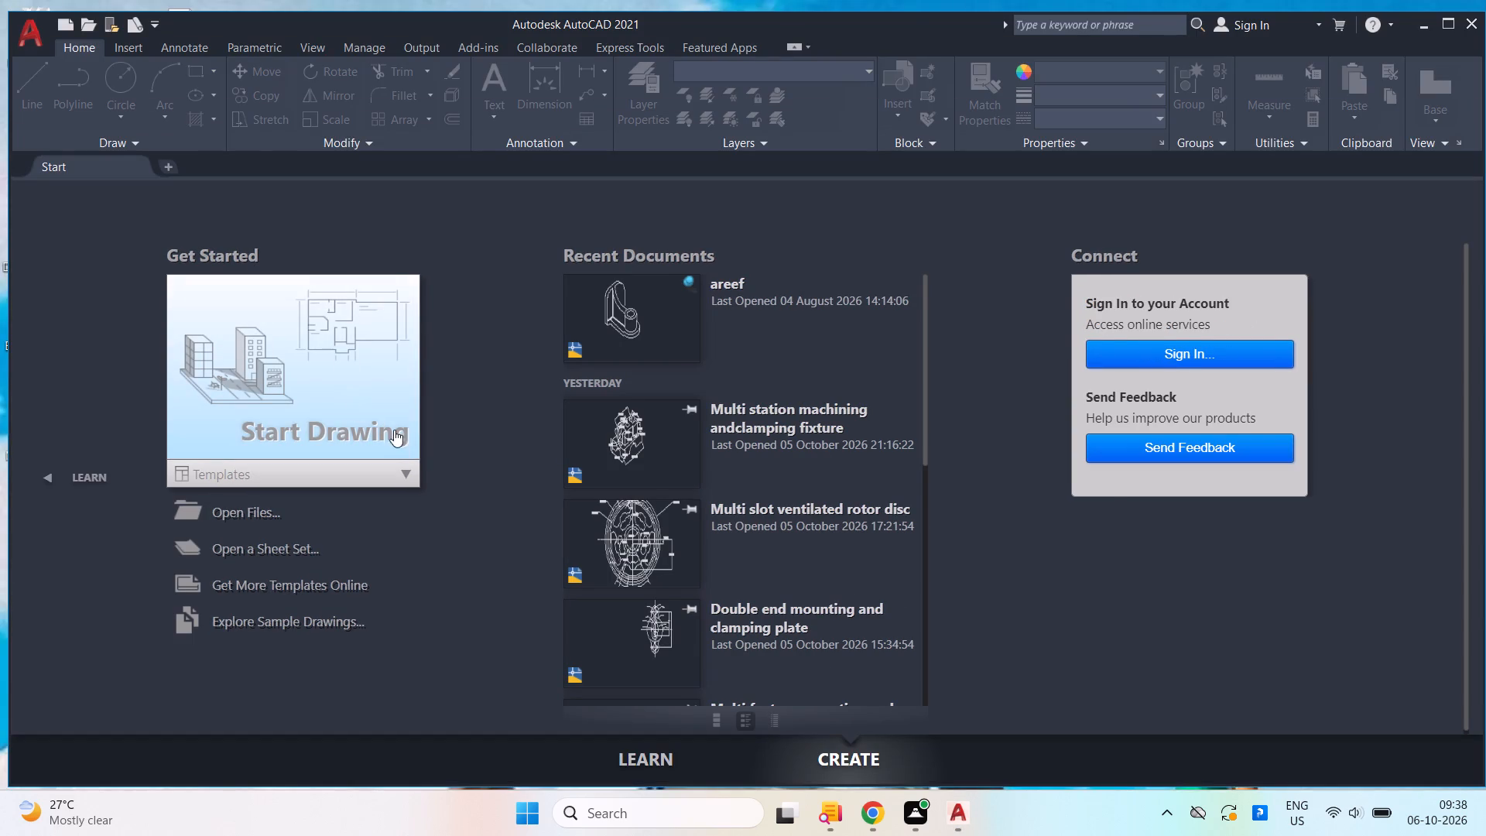
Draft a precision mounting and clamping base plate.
Create a new drawing from the acad.dwt template.
click(402, 472)
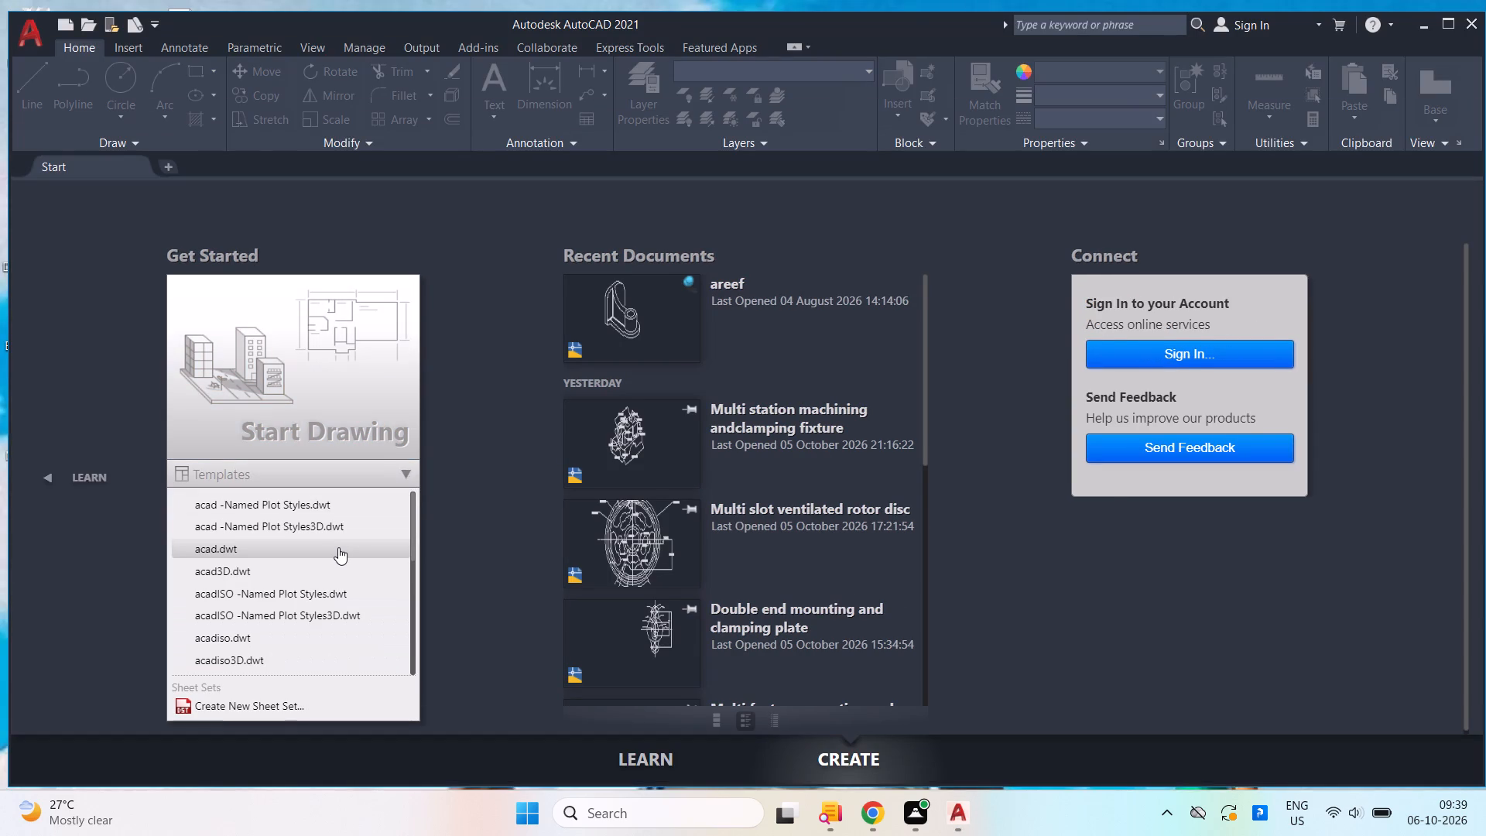
click(338, 547)
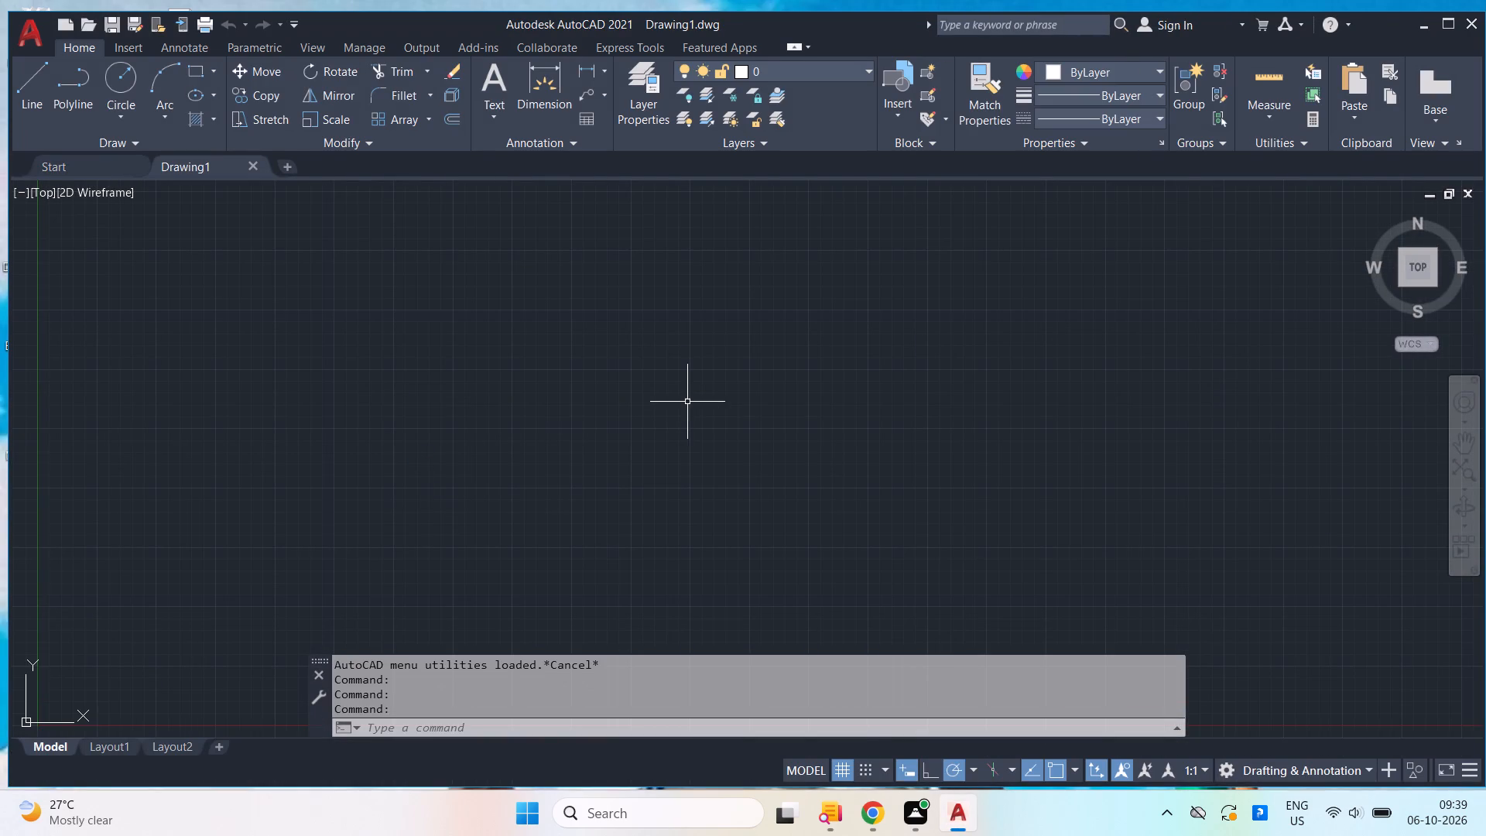
Turn on command history logging with LOGFILEON.
scroll(693, 402, down, 2)
middle_drag(721, 388, 0, 835)
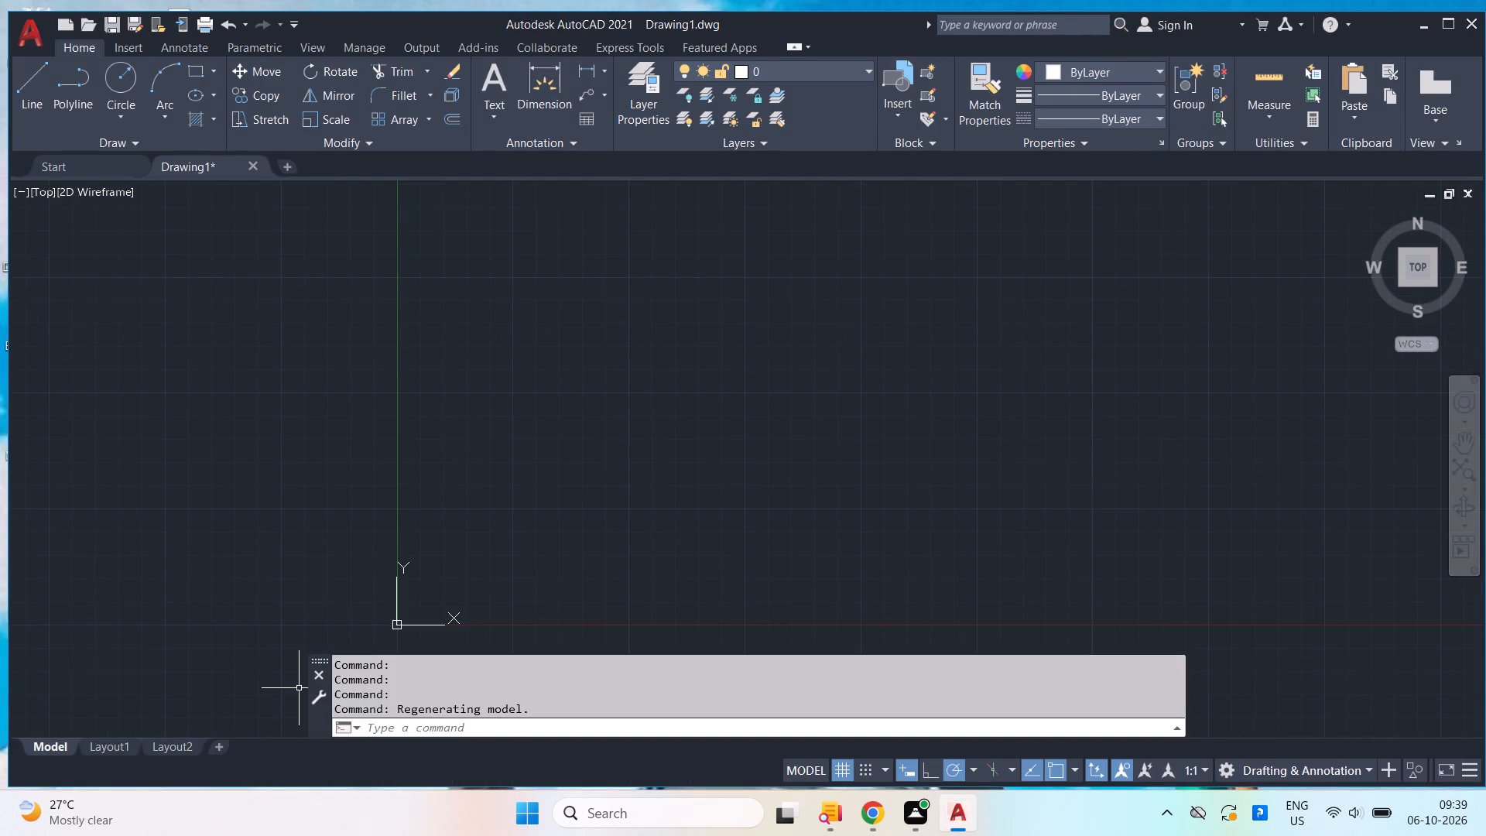
middle_drag(1133, 280, 0, 835)
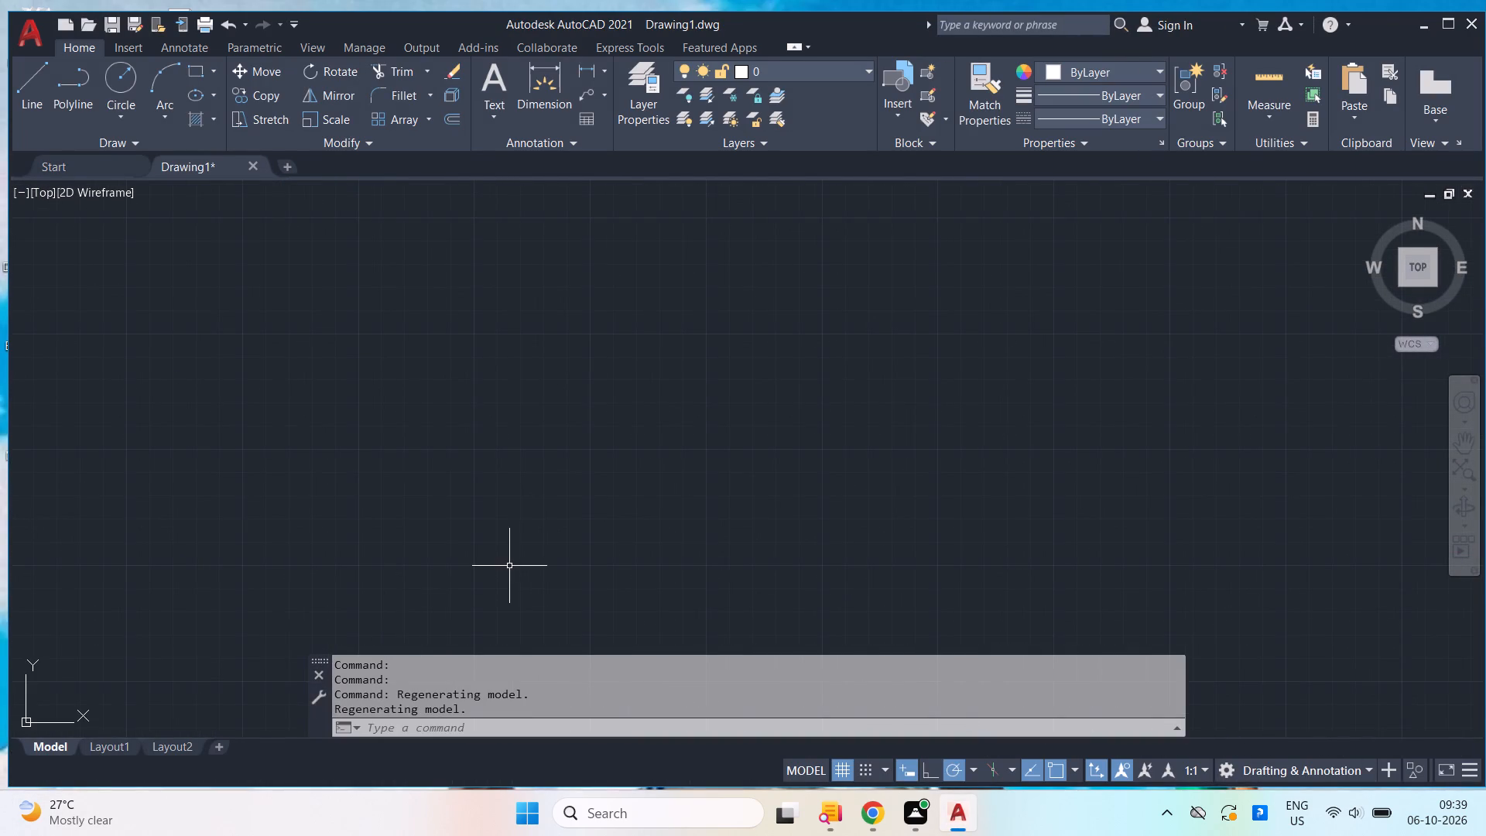
middle_drag(672, 467, 256, 680)
text(log)
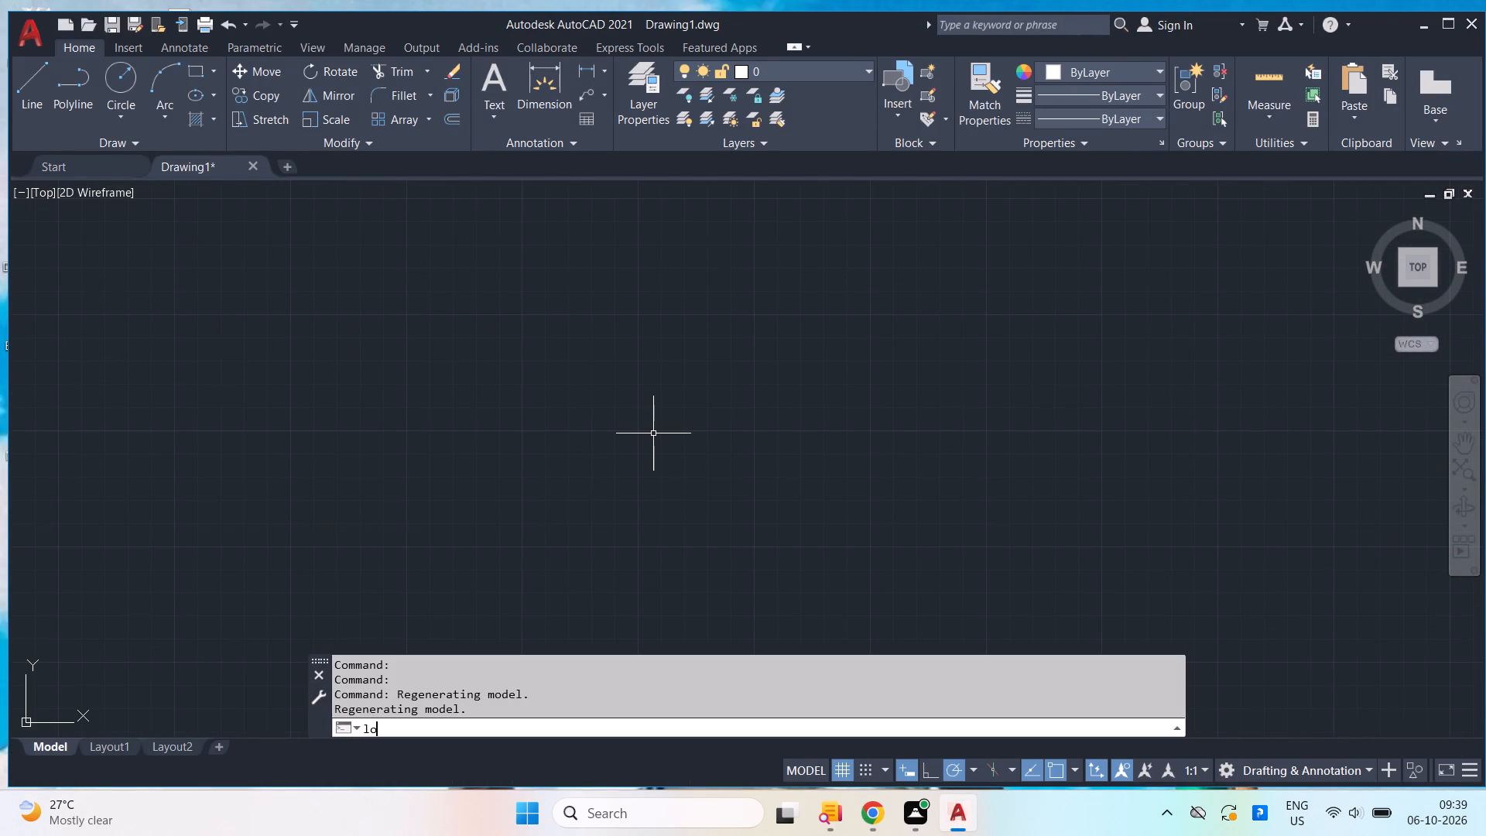
click(455, 577)
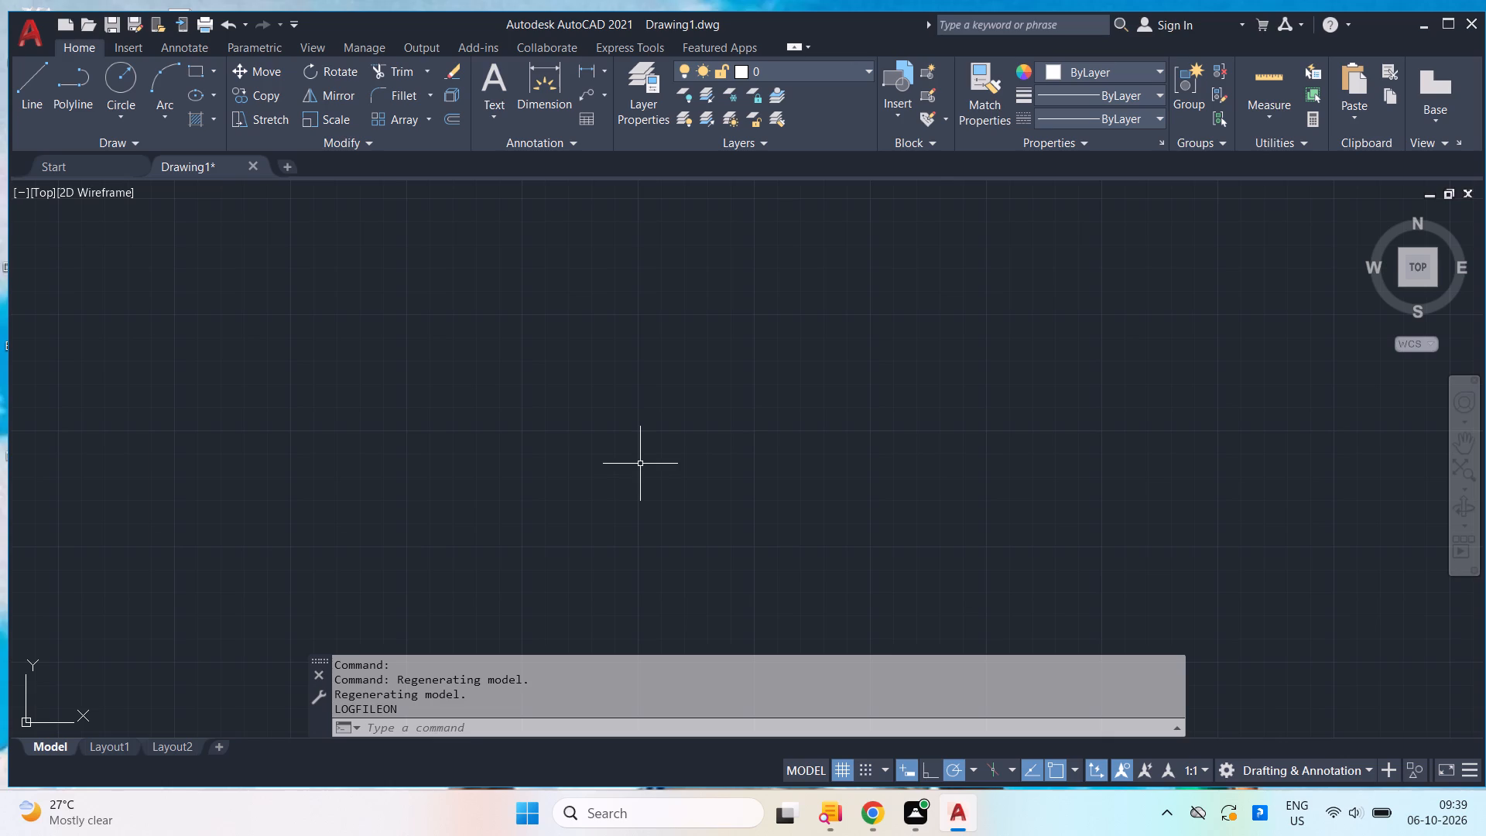
Turn on Ortho mode and draw a horizontal line 70 units long in the empty drawing area.
key(l)
key(Return)
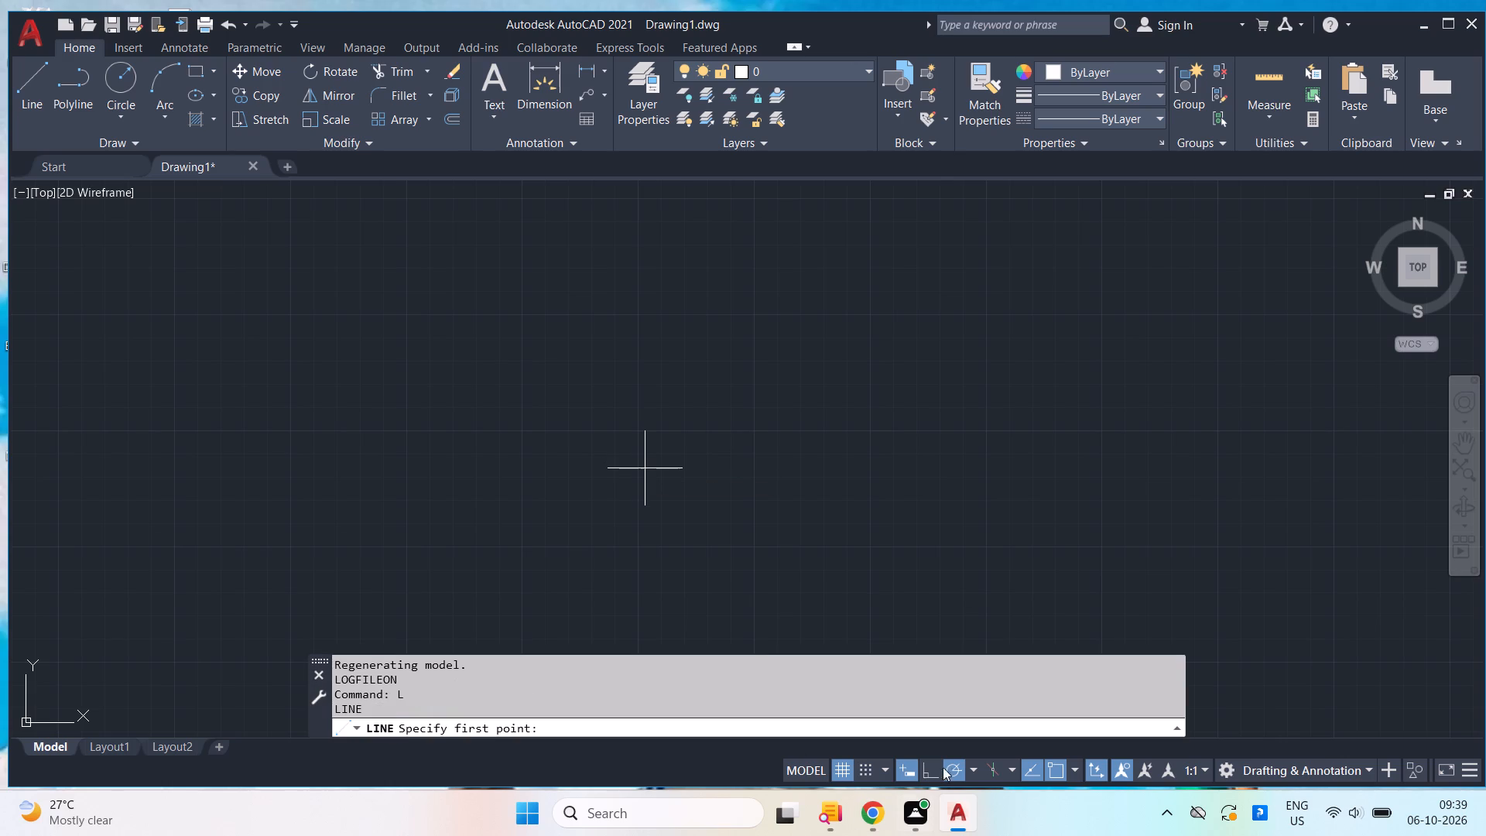
click(937, 776)
click(614, 469)
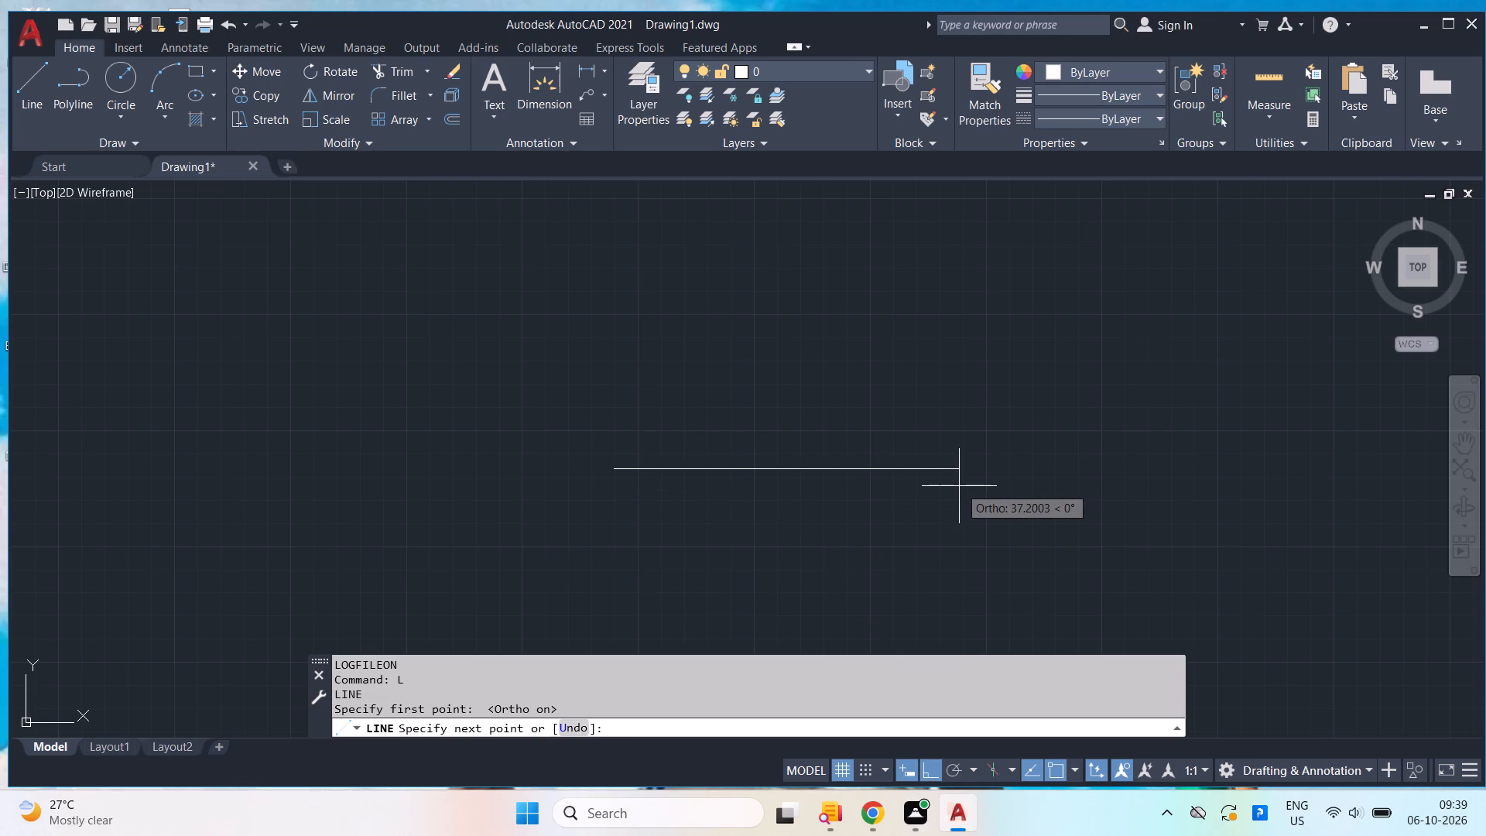
text(70)
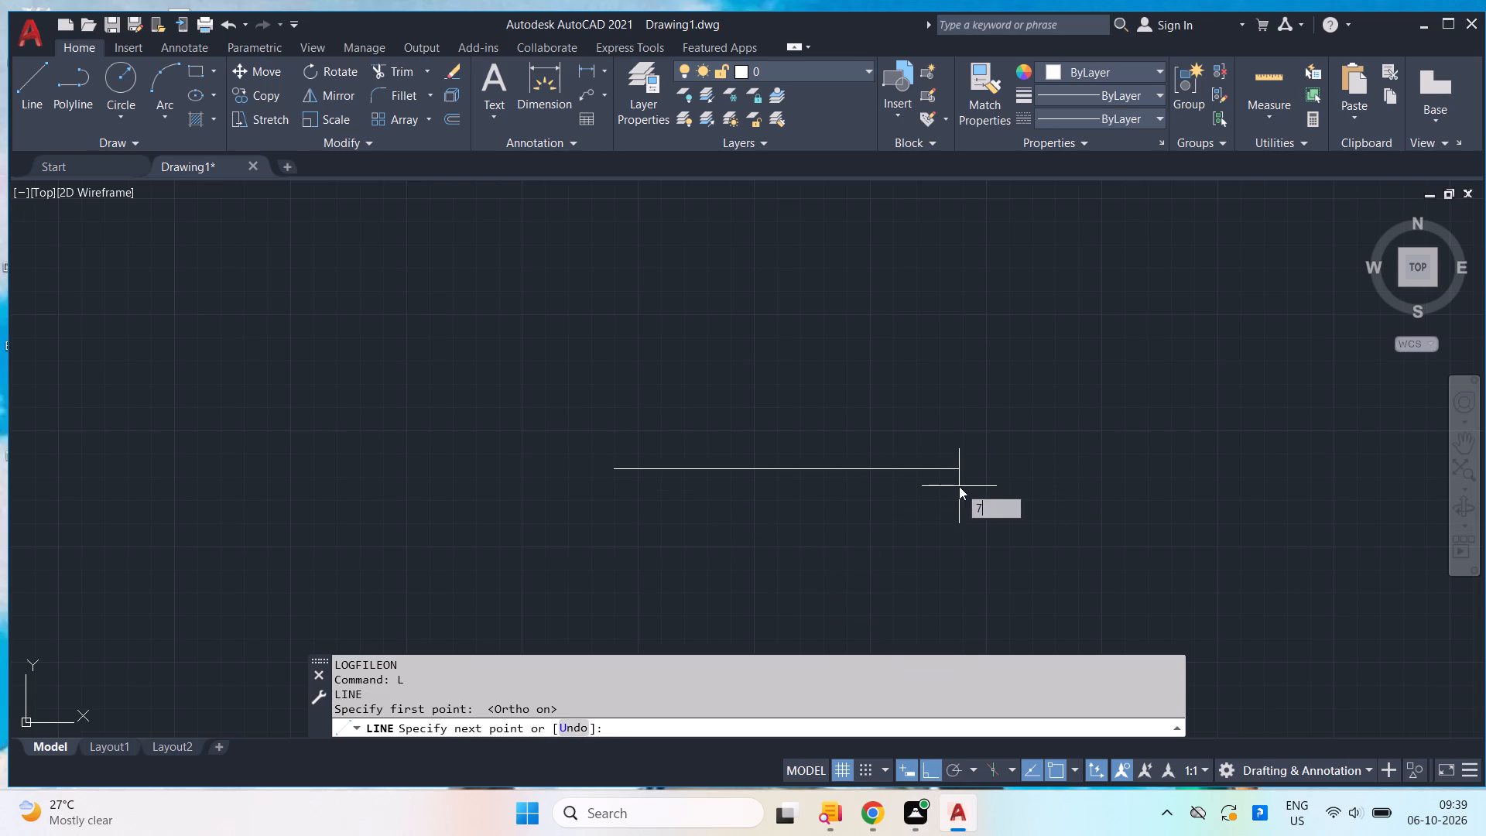
key(Return)
scroll(1002, 403, down, 4)
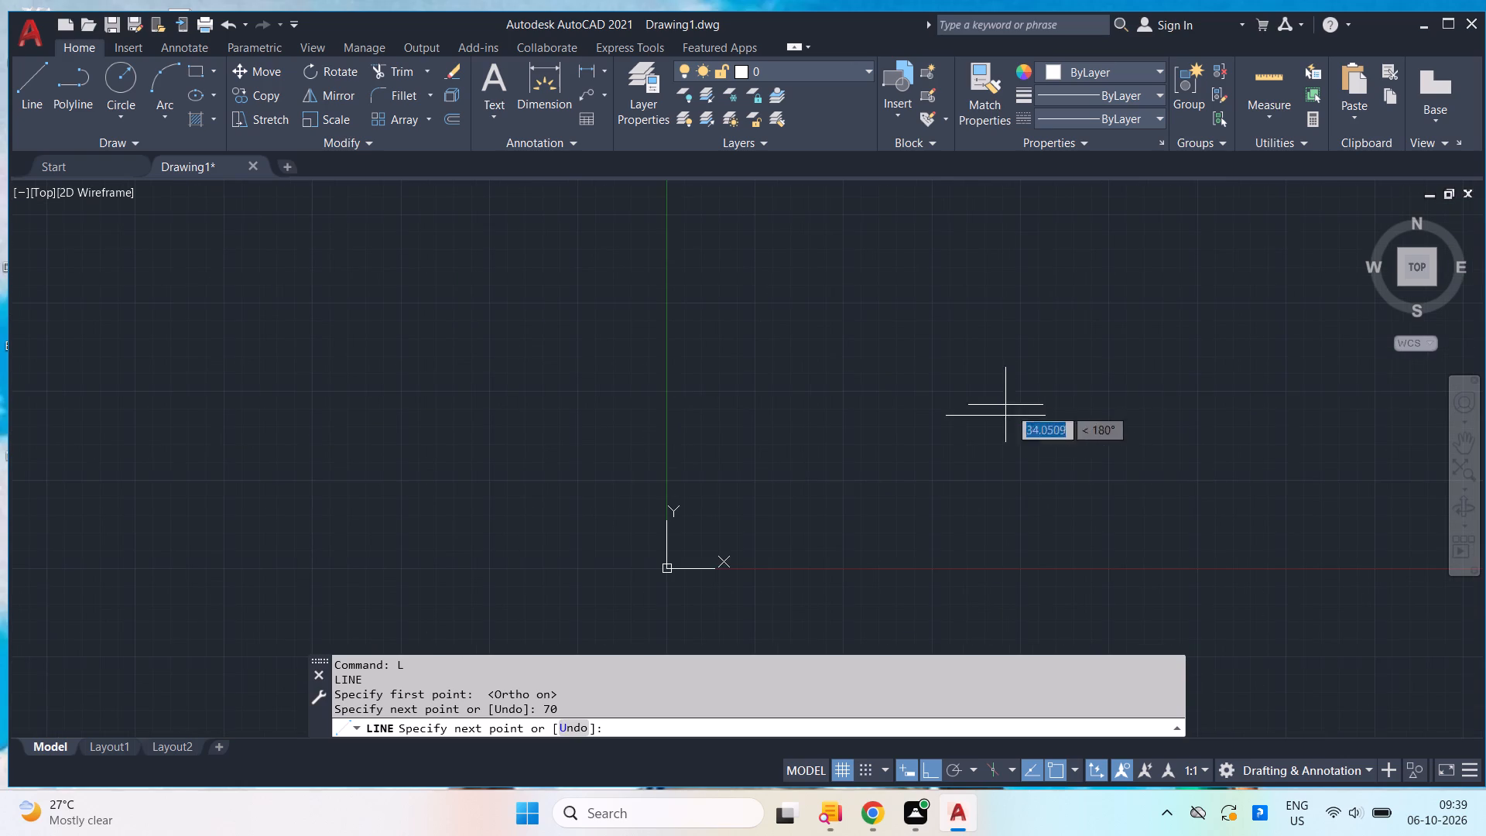
middle_drag(1071, 447, 851, 572)
scroll(868, 565, down, 1)
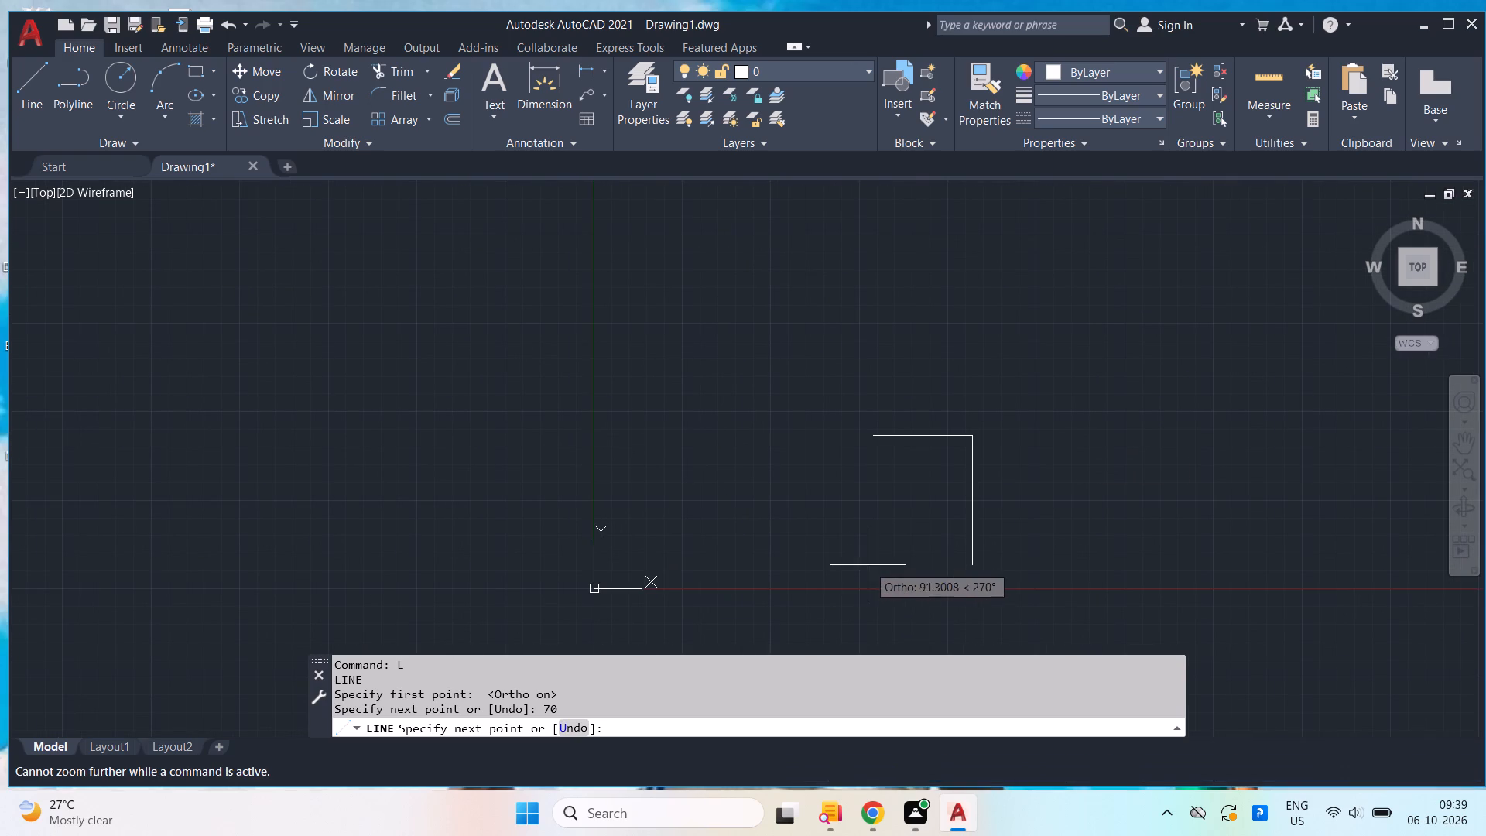
scroll(993, 323, down, 1)
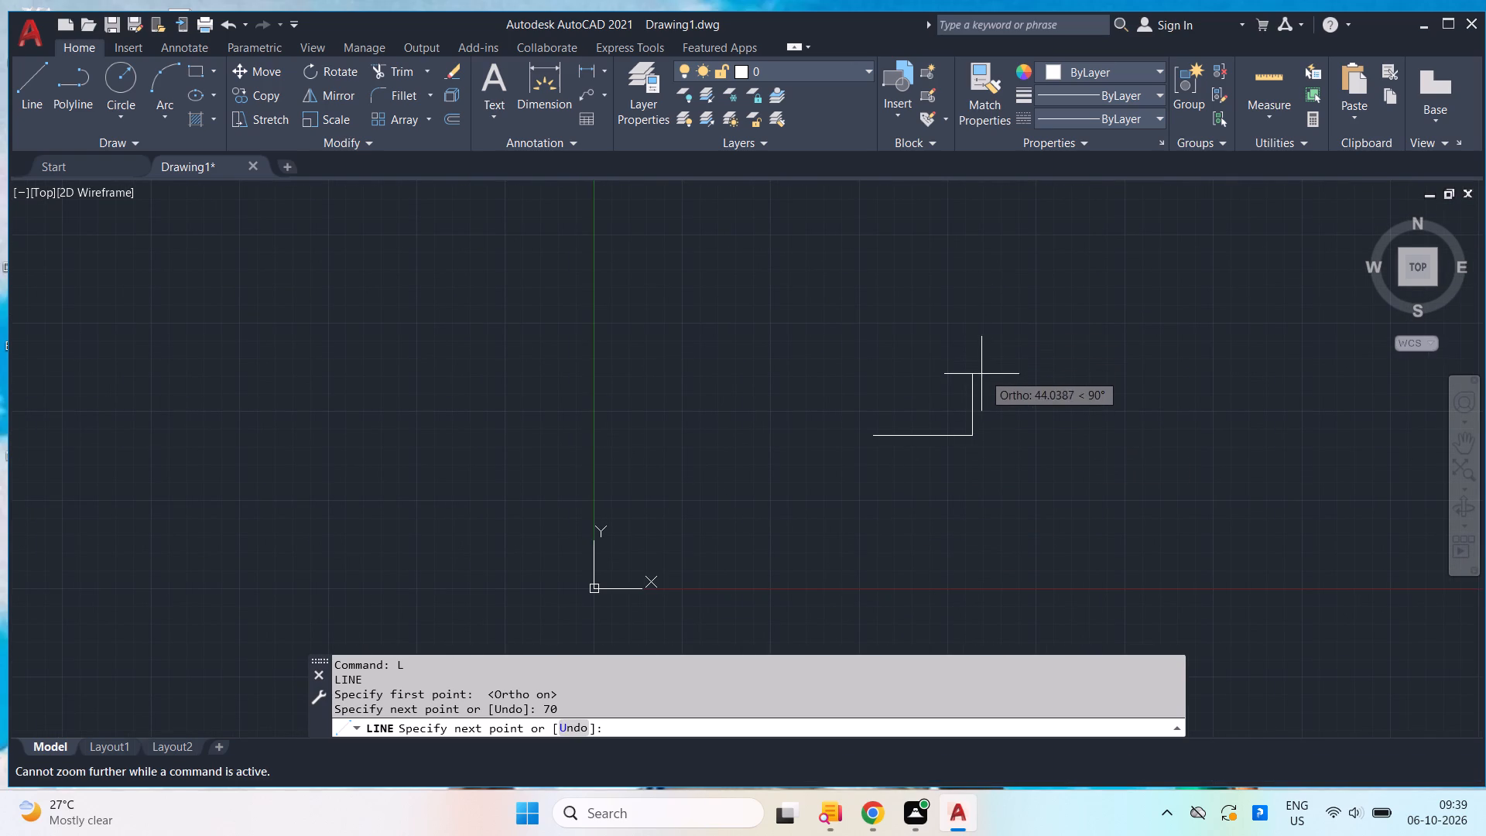
key(Escape)
Delete the horizontal 70-unit line.
drag(1018, 451, 981, 445)
click(786, 404)
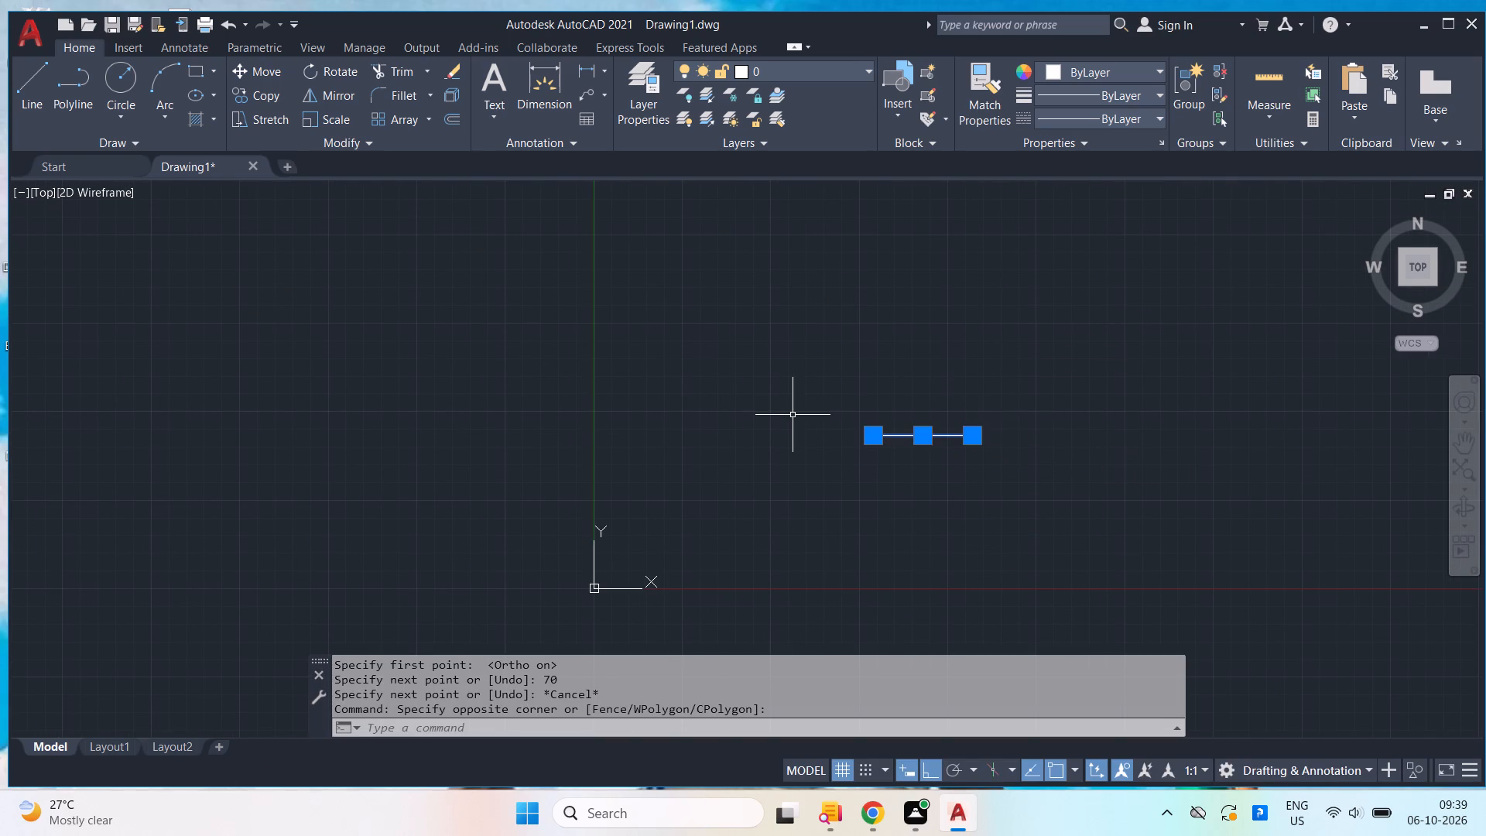
key(Delete)
Draw a horizontal line 70 units long in an empty area away from the origin.
scroll(978, 371, down, 2)
middle_drag(981, 372, 0, 835)
middle_drag(1086, 445, 705, 684)
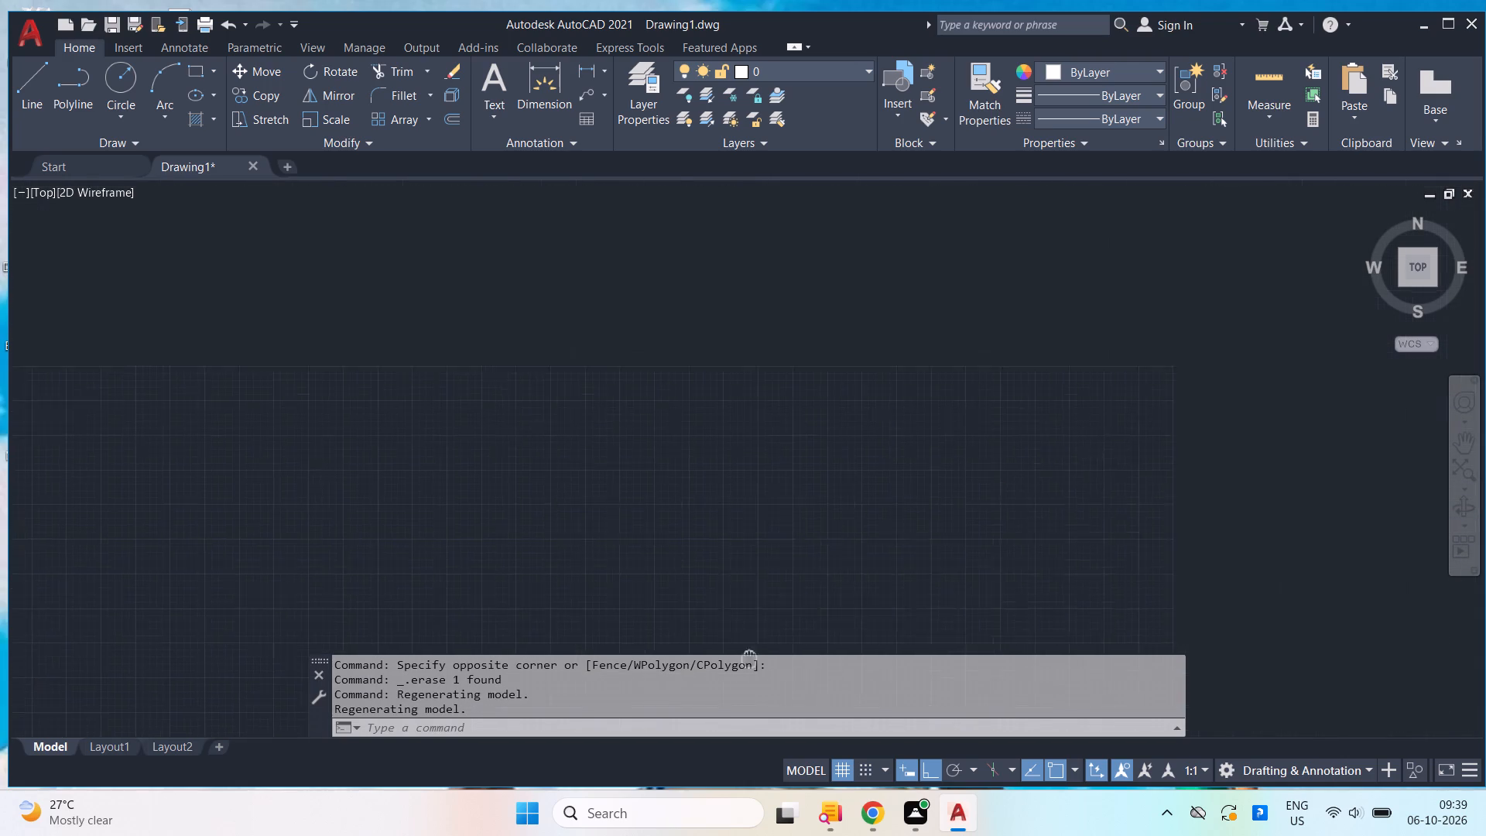
middle_drag(705, 684, 533, 762)
key(l)
key(Return)
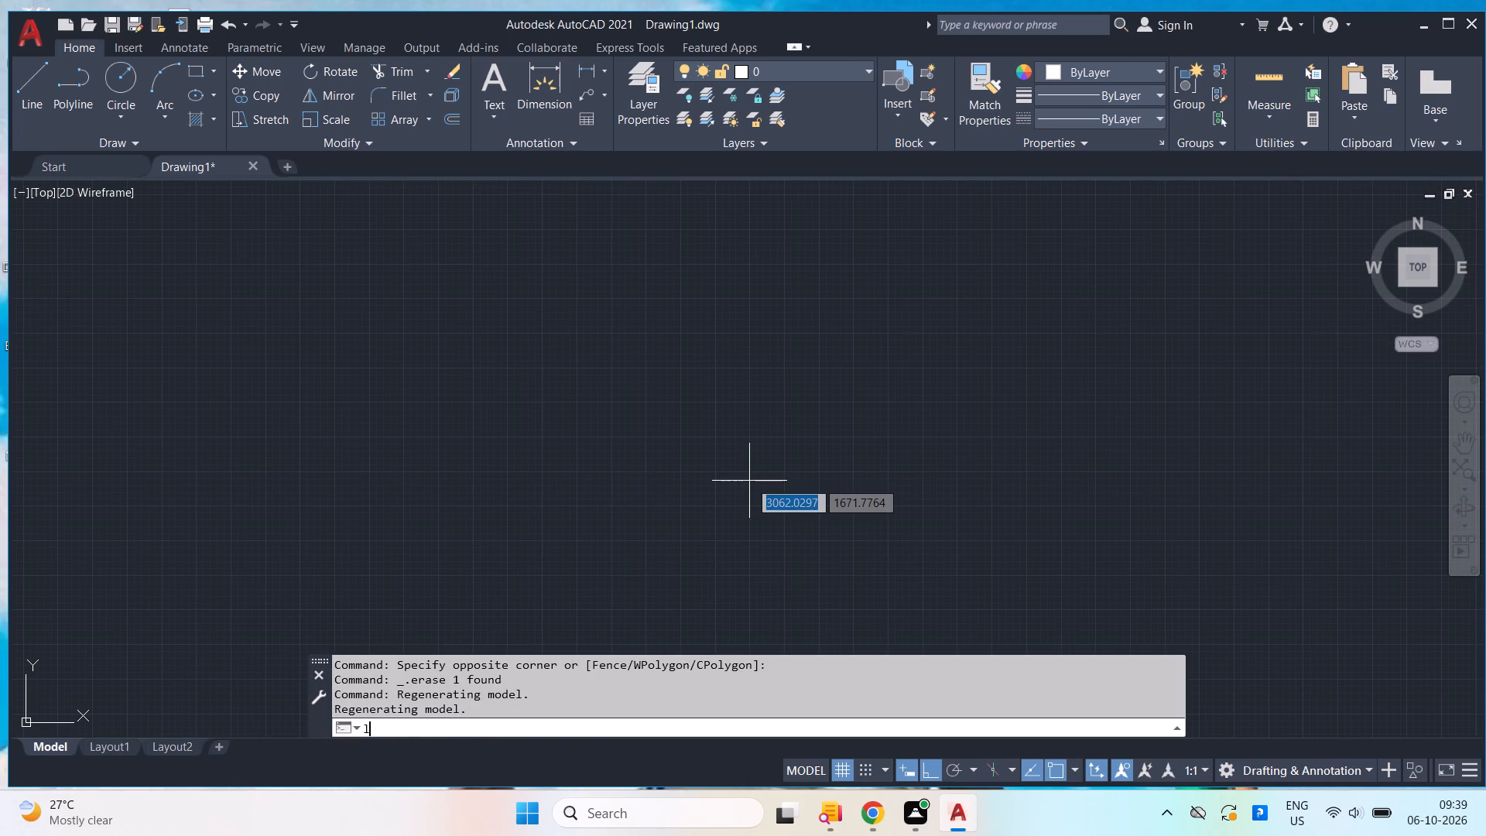
click(591, 428)
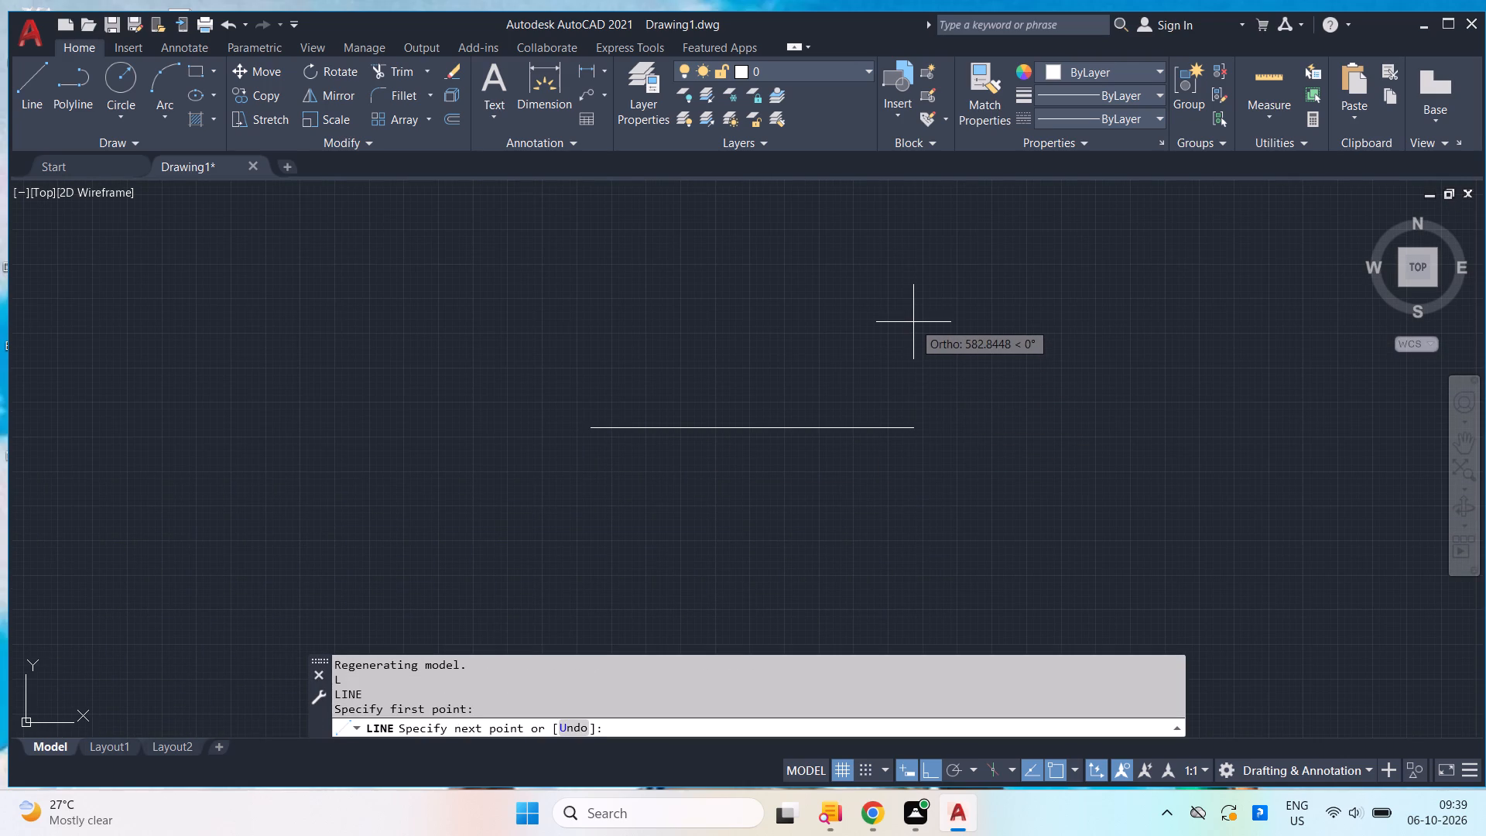
text(70)
key(Return)
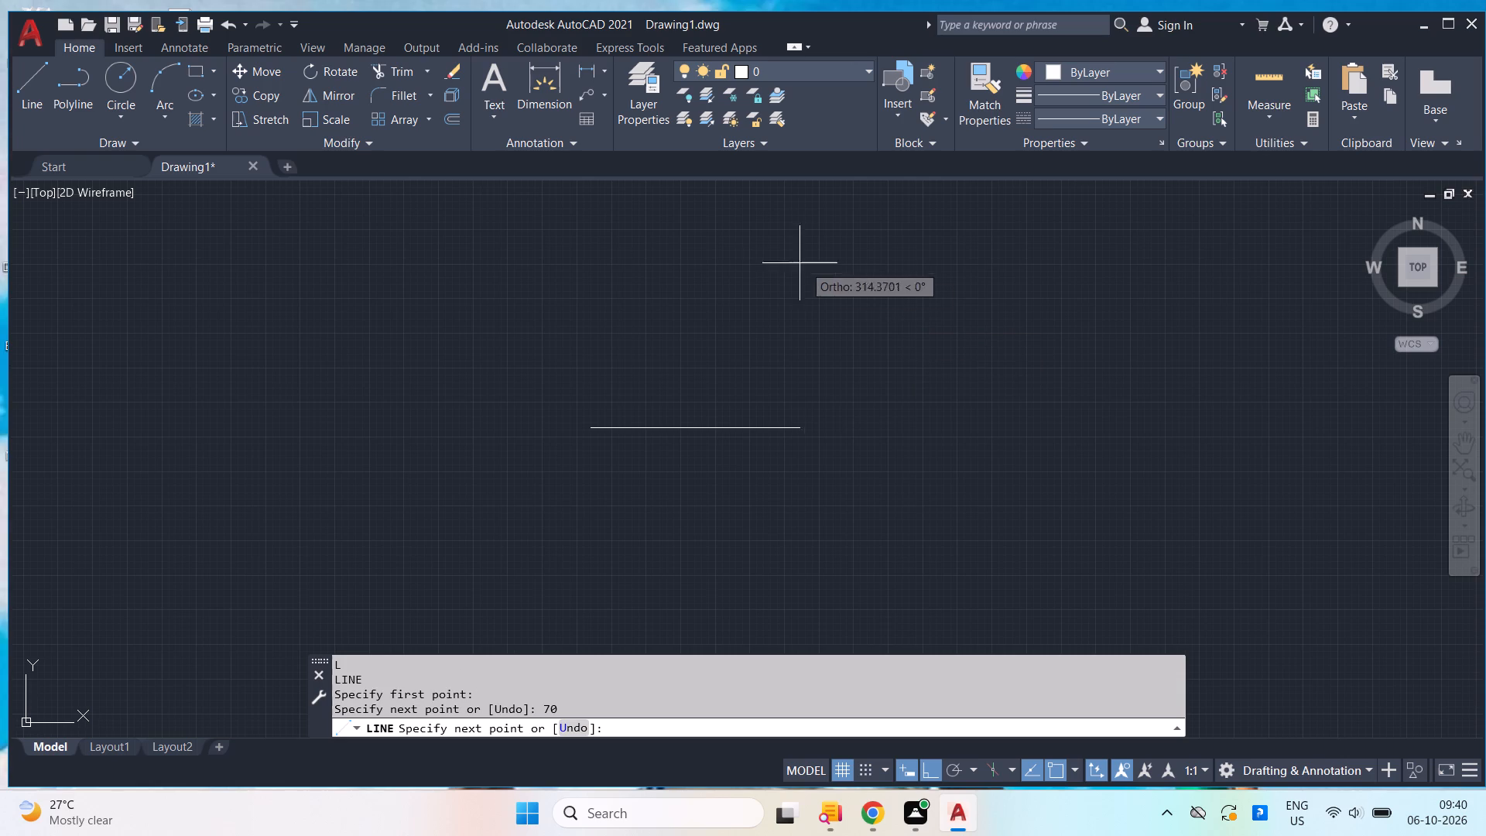
scroll(669, 370, up, 4)
middle_drag(721, 406, 1334, 119)
scroll(721, 406, down, 1)
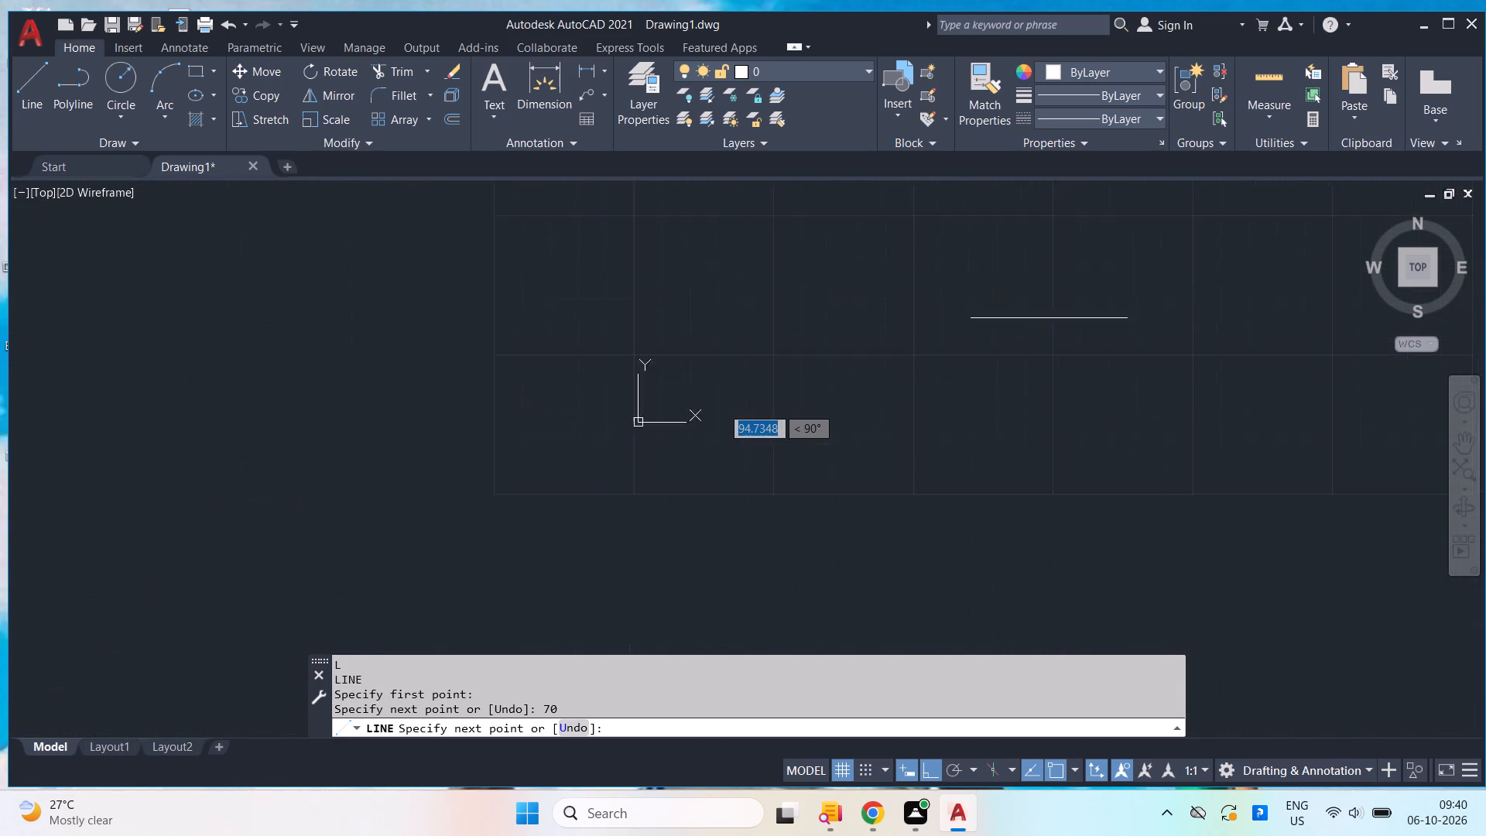
middle_drag(1334, 119, 1142, 266)
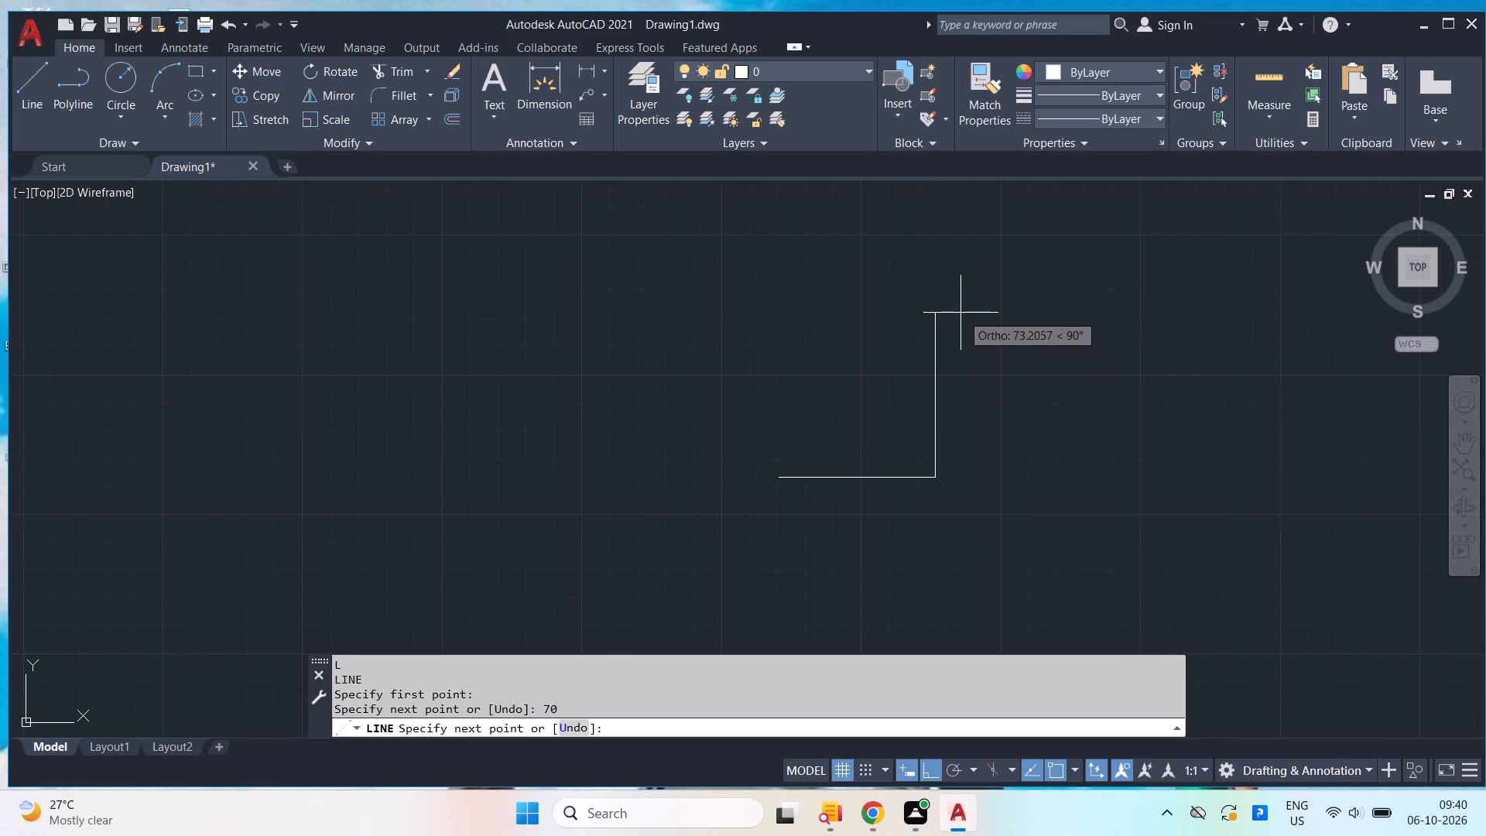
key(space)
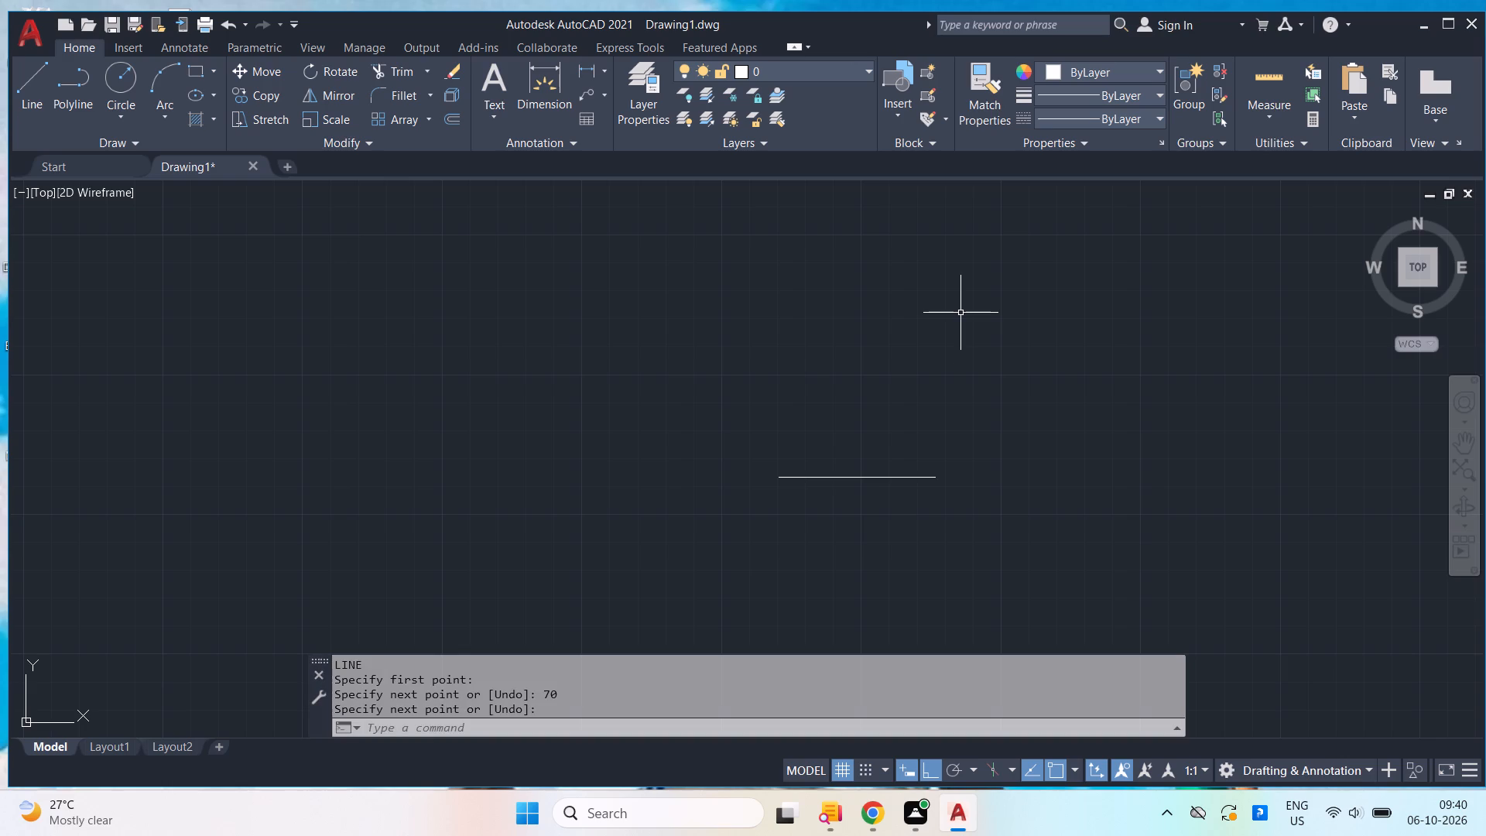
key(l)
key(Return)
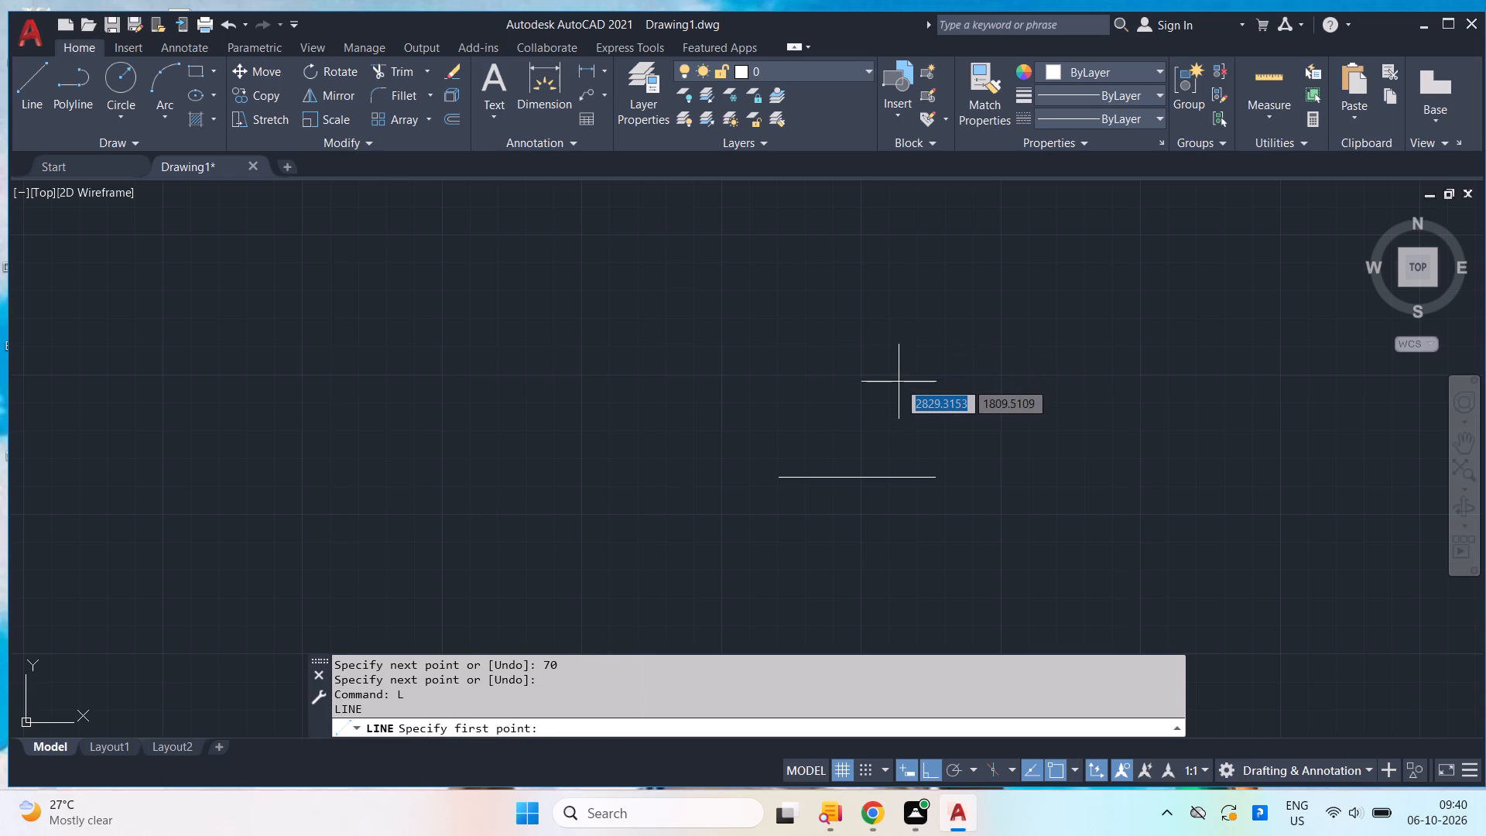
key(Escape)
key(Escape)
Draw a circle of radius 5 centred 50 units directly above the midpoint of the horizontal line.
key(c)
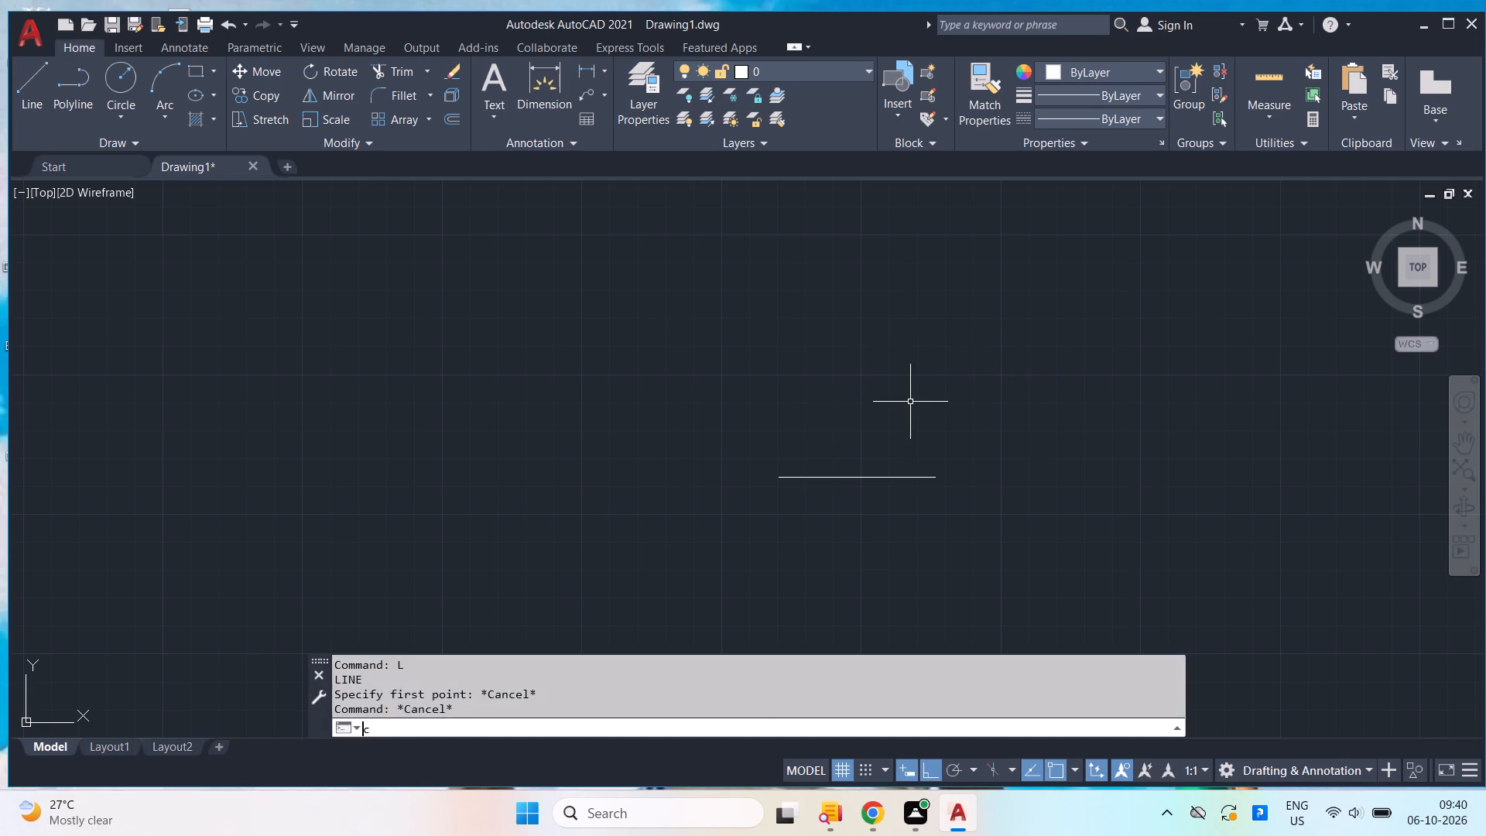
key(Return)
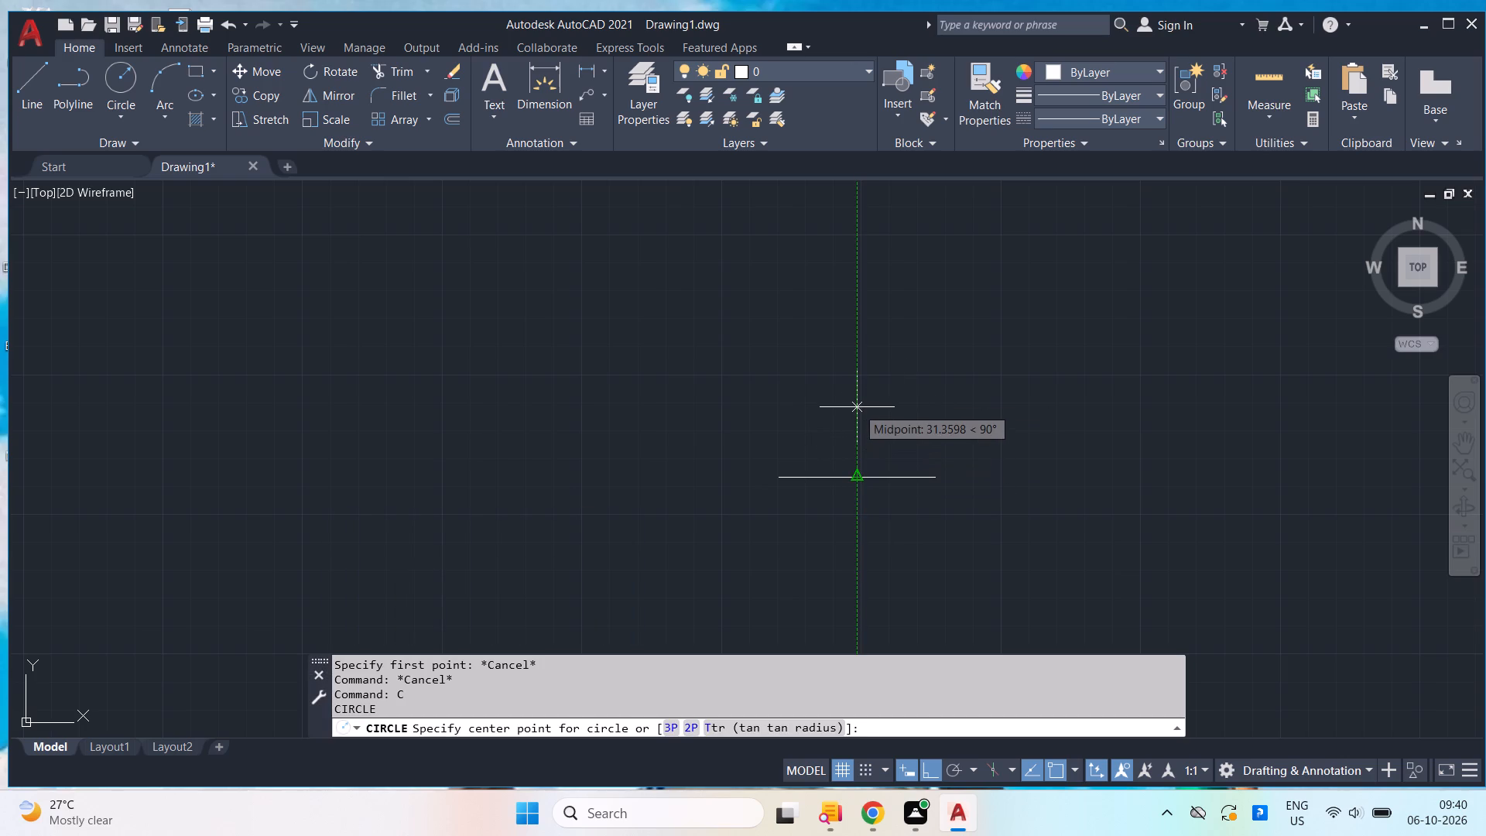
text(50)
key(Return)
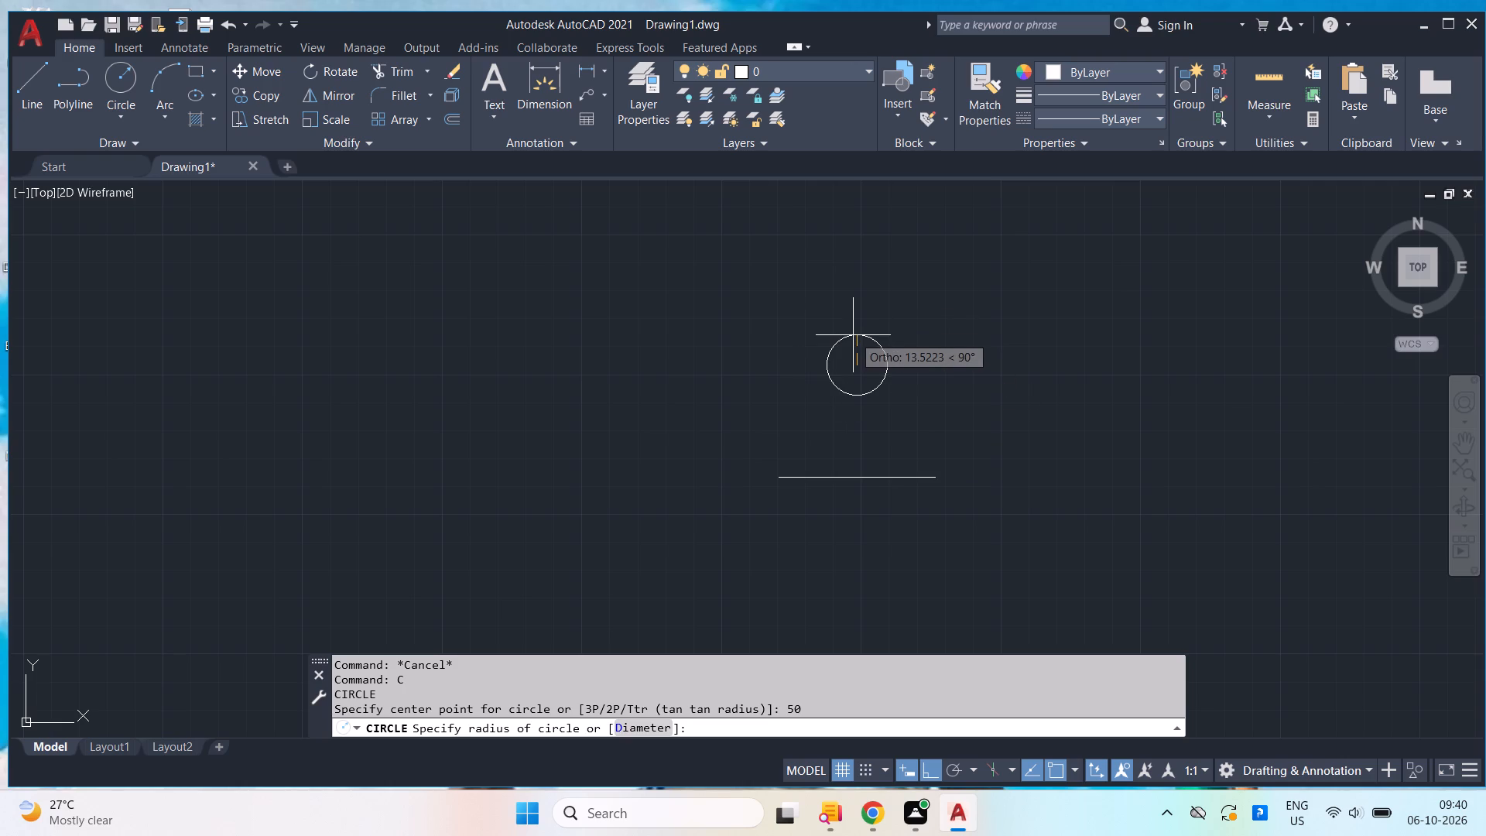
key(5)
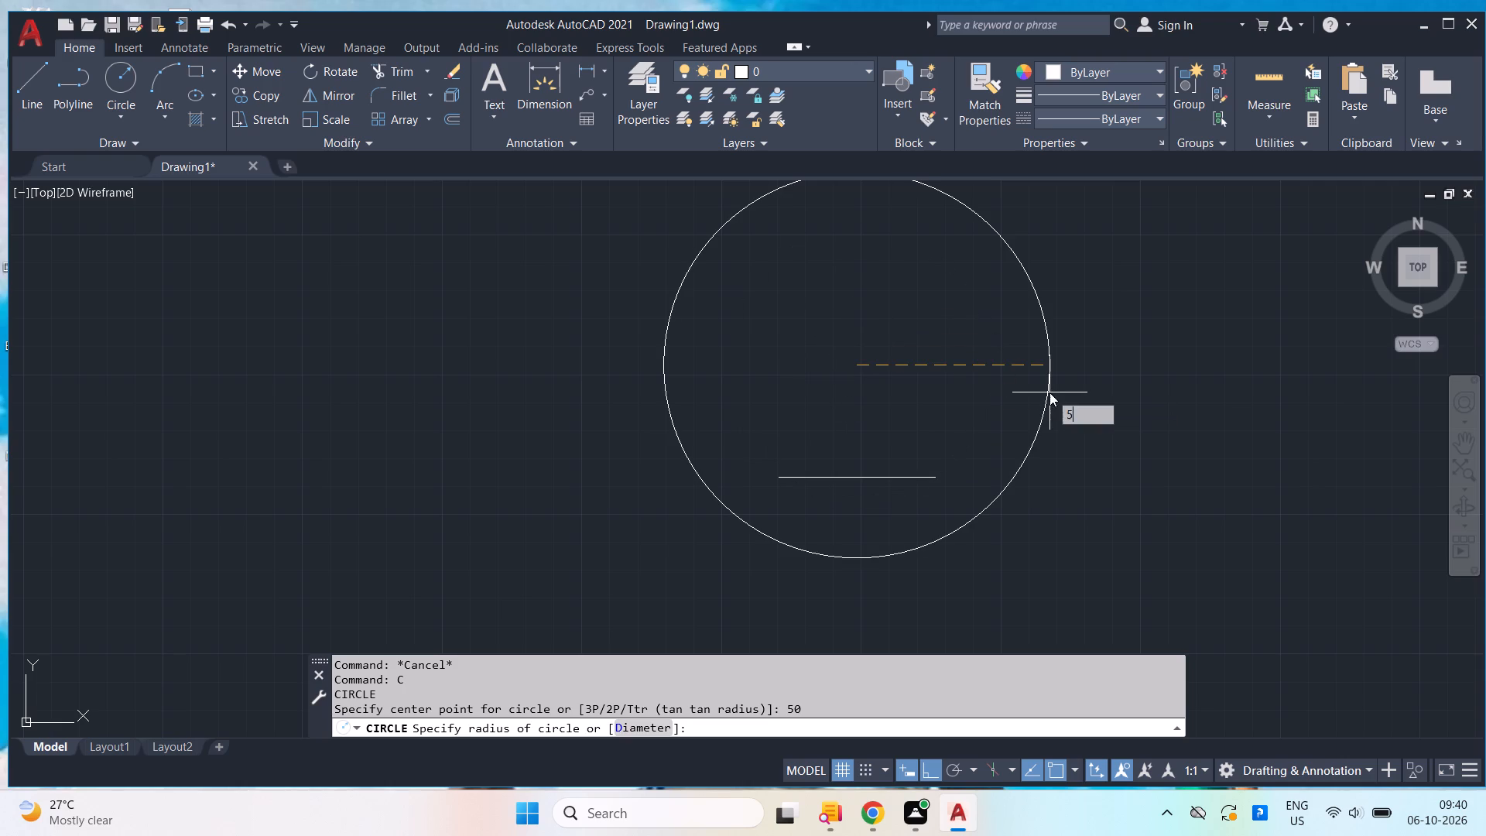
key(Return)
Draw a second circle concentric with the small circle above the line.
scroll(912, 362, up, 1)
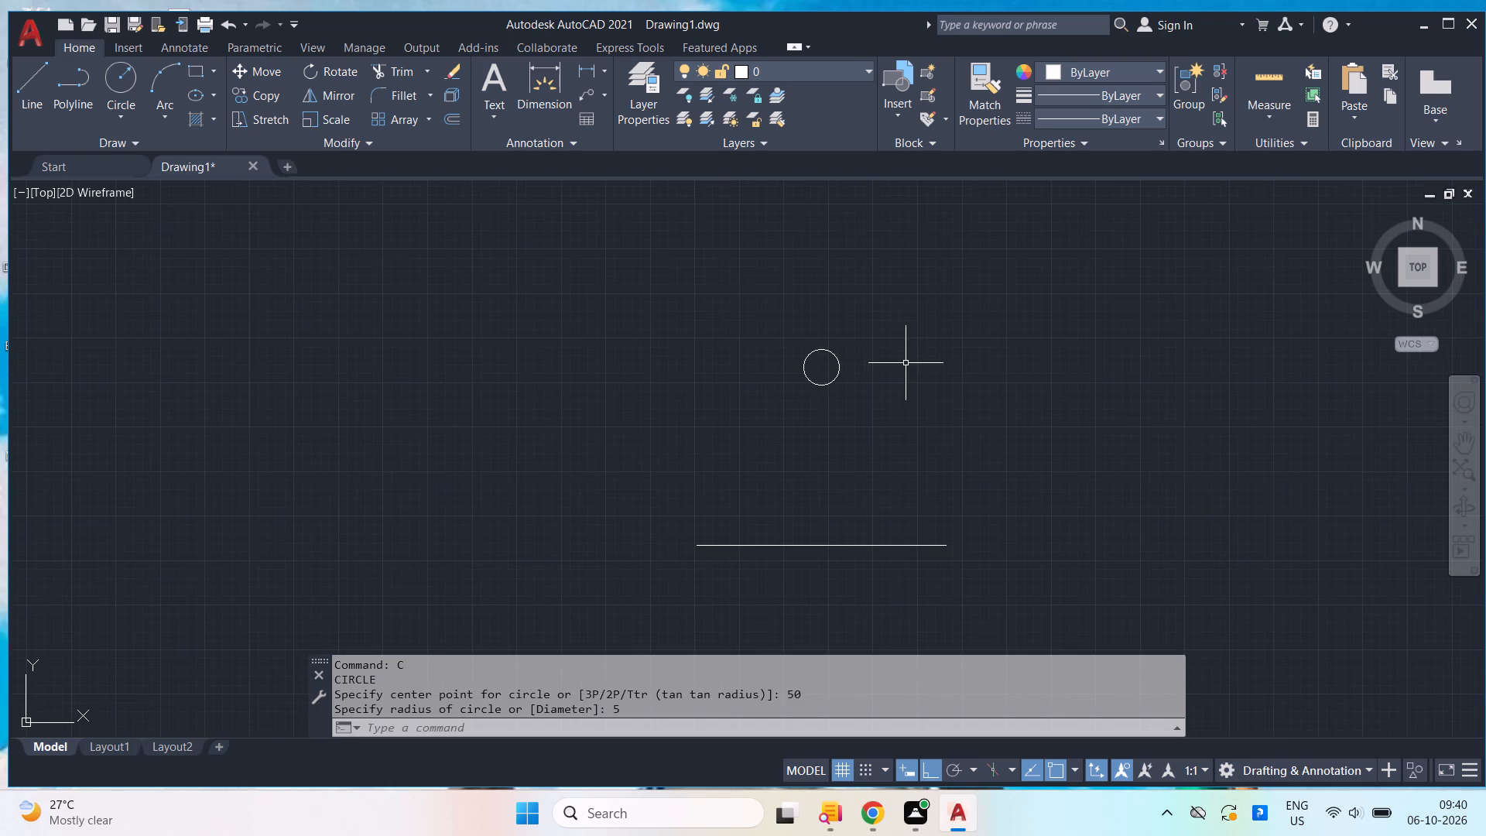
middle_drag(903, 365, 727, 344)
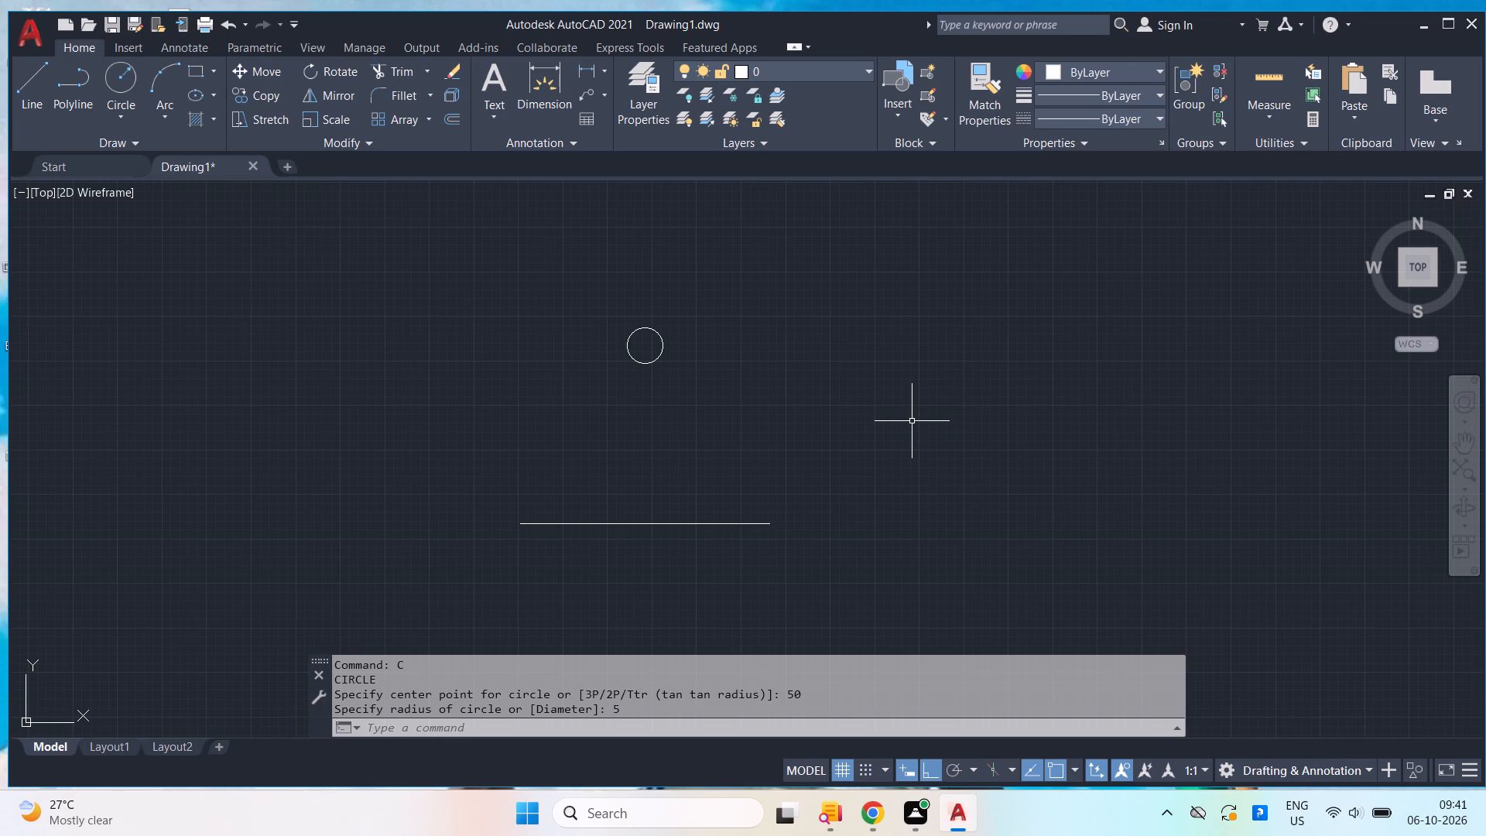
key(c)
key(Return)
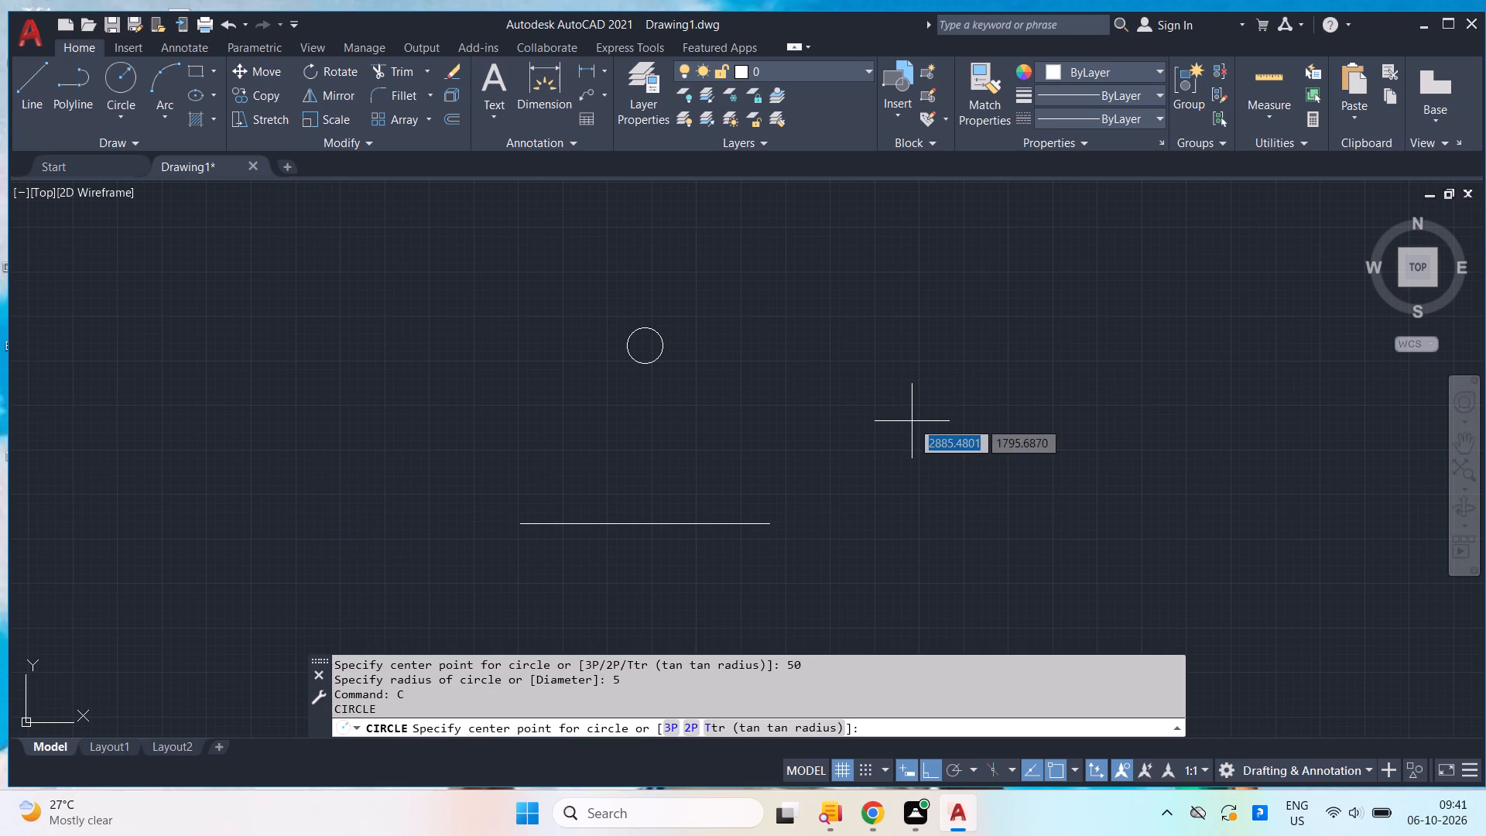
click(645, 342)
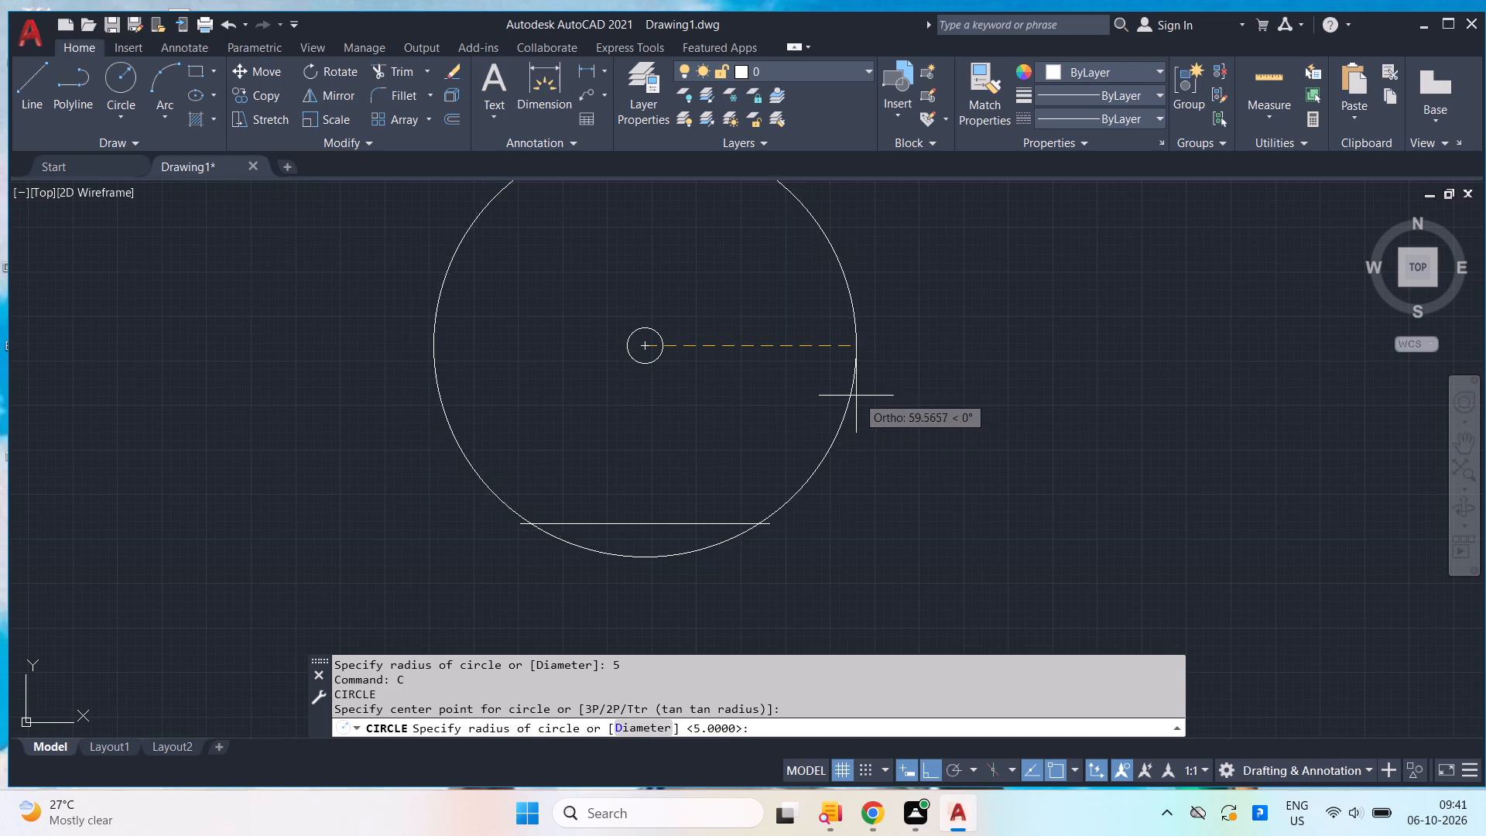
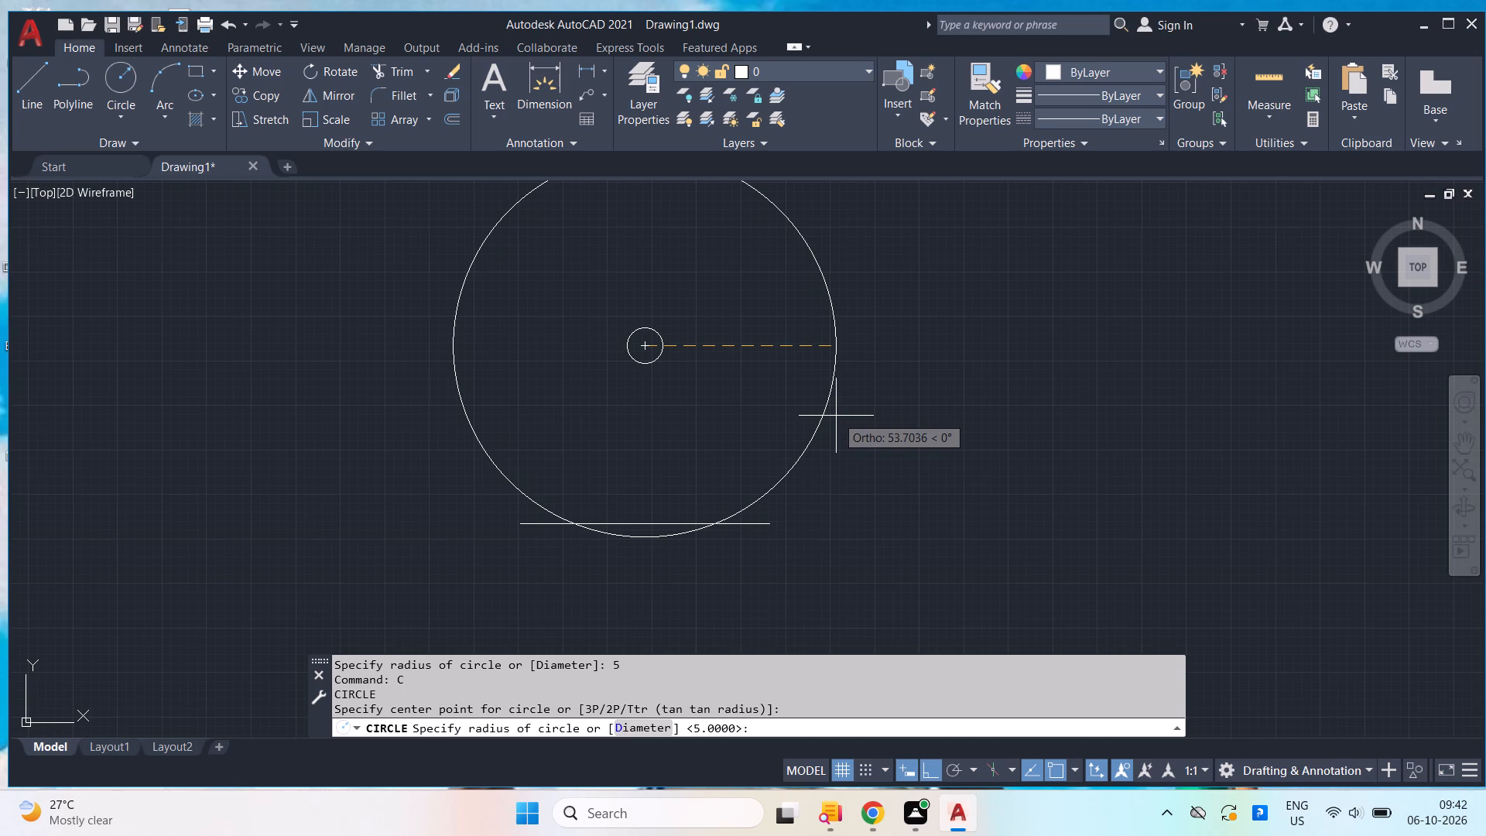
Set the second concentric circle's radius to 35.
text(35)
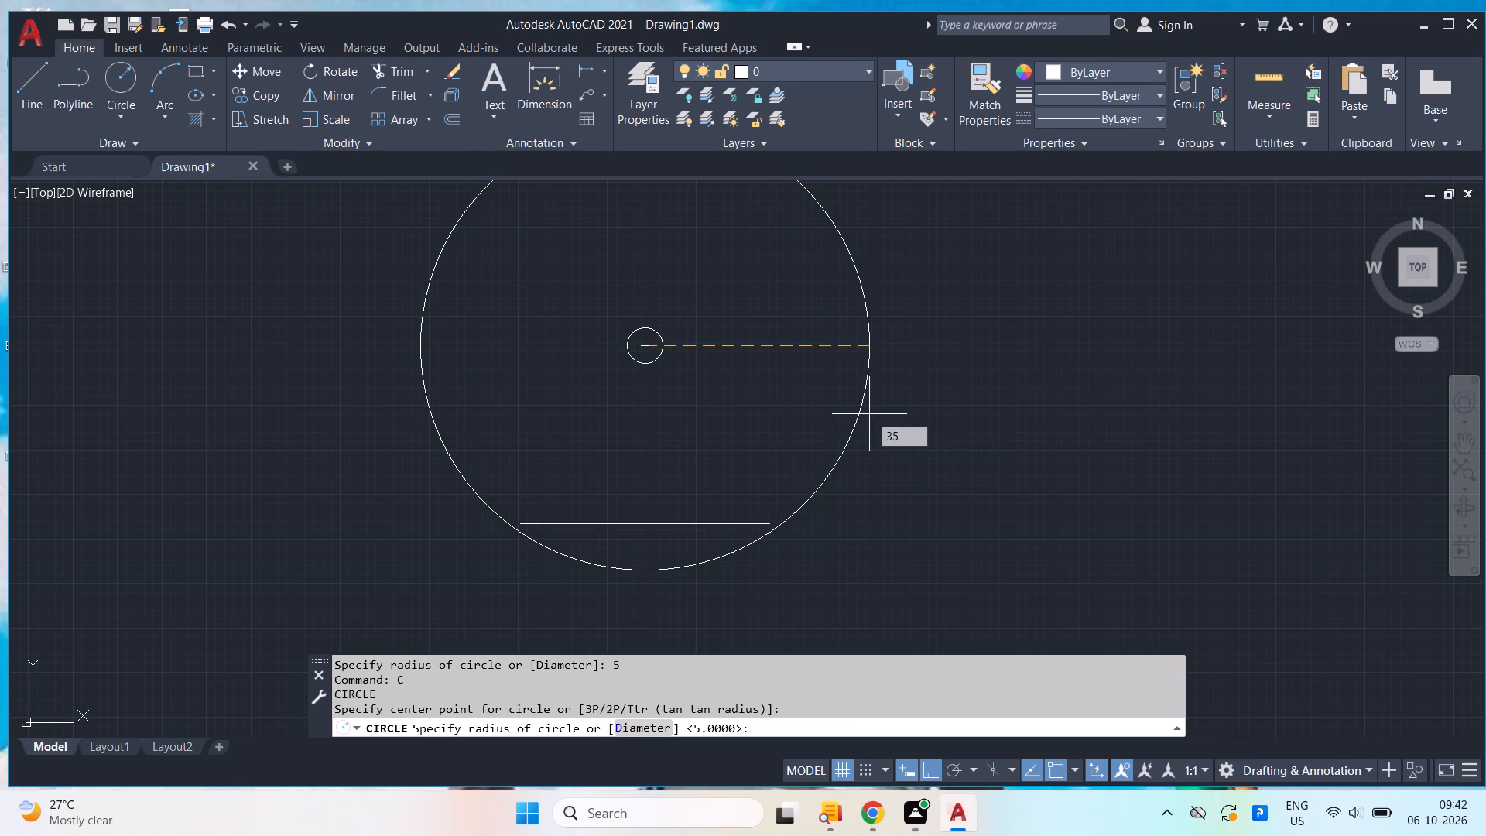
key(Return)
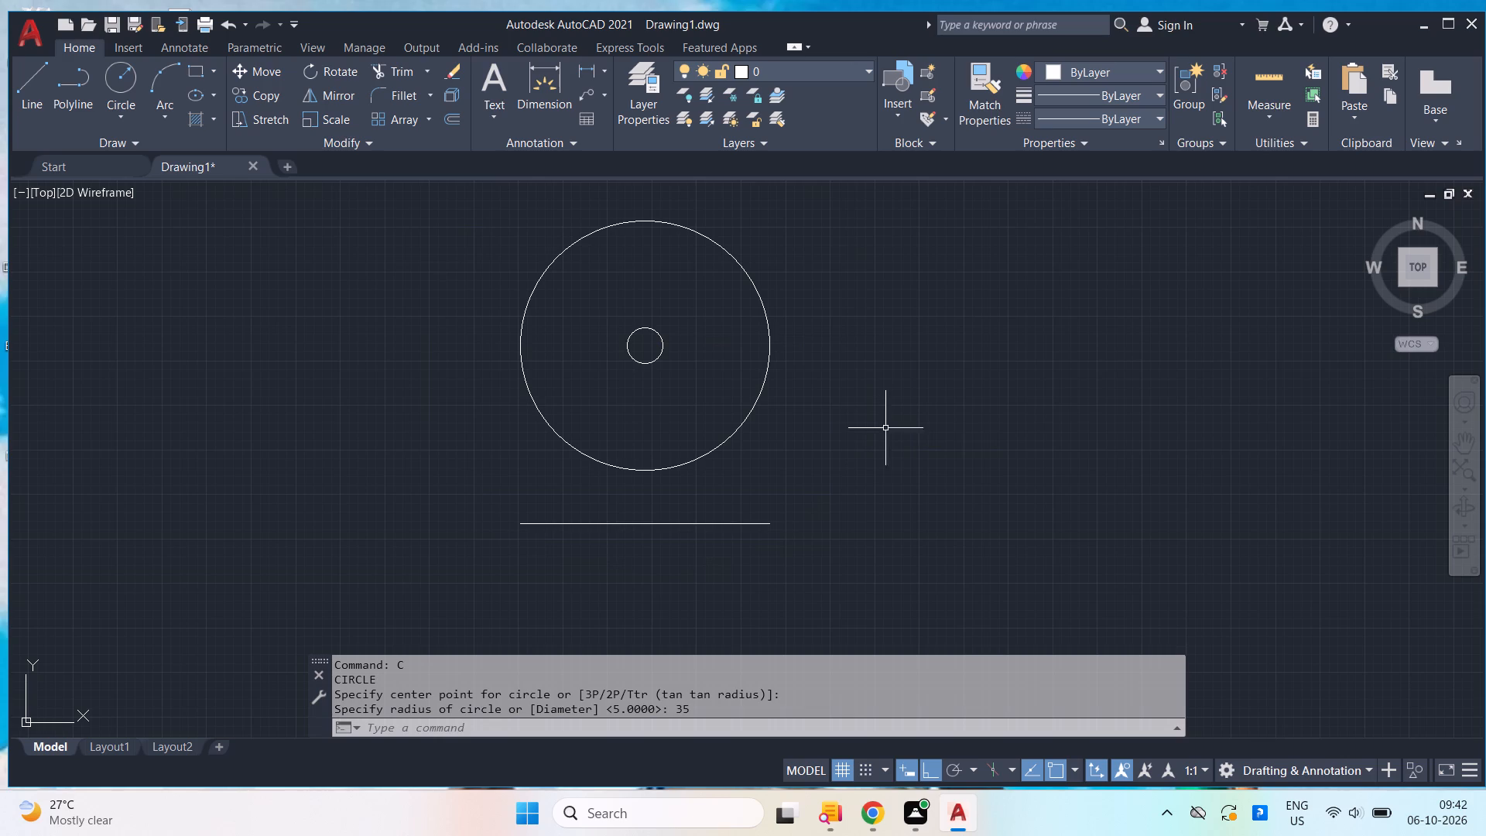
With polar tracking at 45° increments, draw a line from the circles' centre diagonally down to the right, ending just outside the large circle.
key(l)
key(Return)
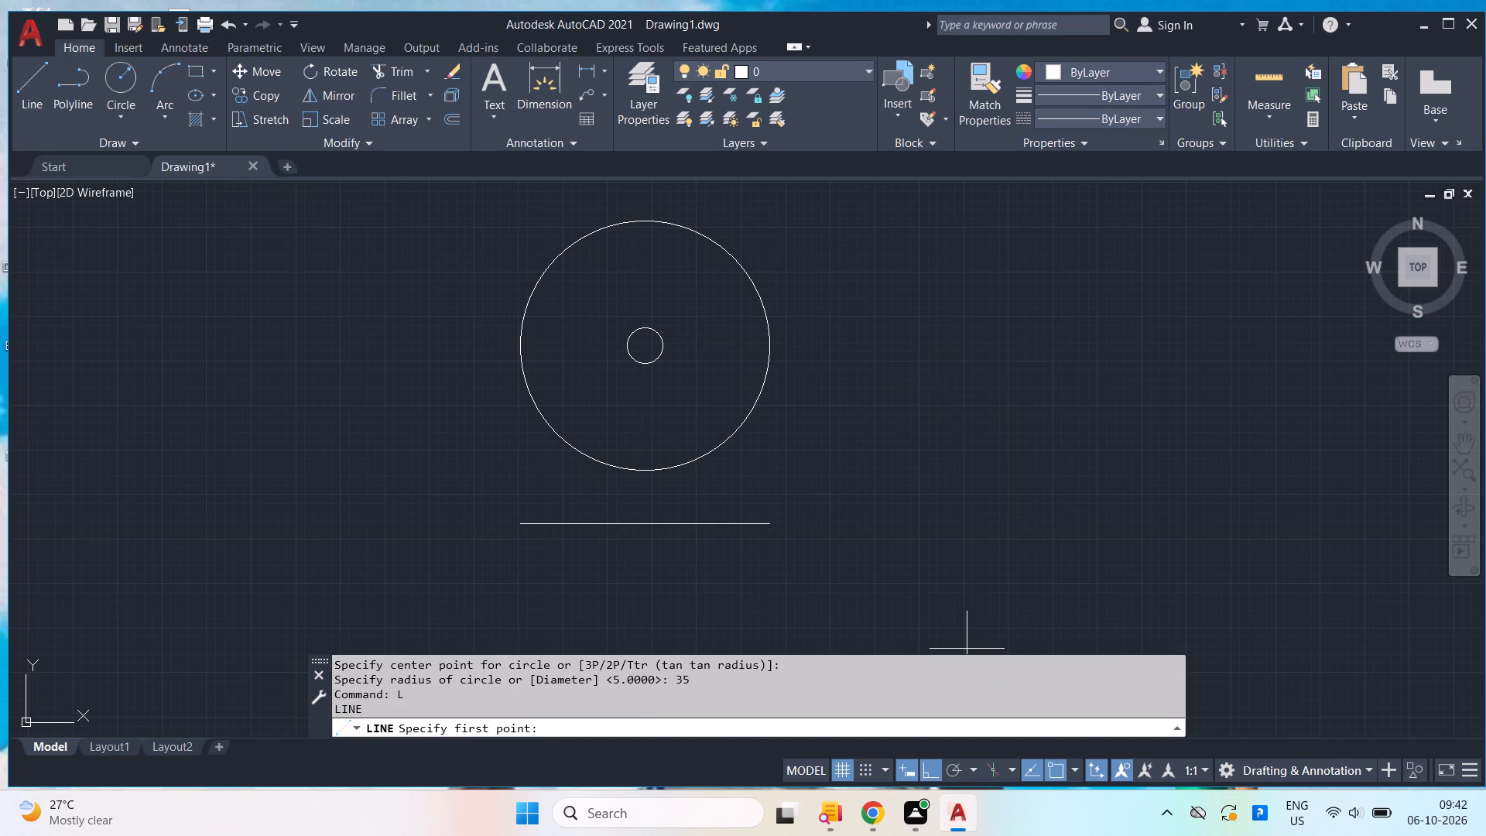
click(956, 762)
click(967, 769)
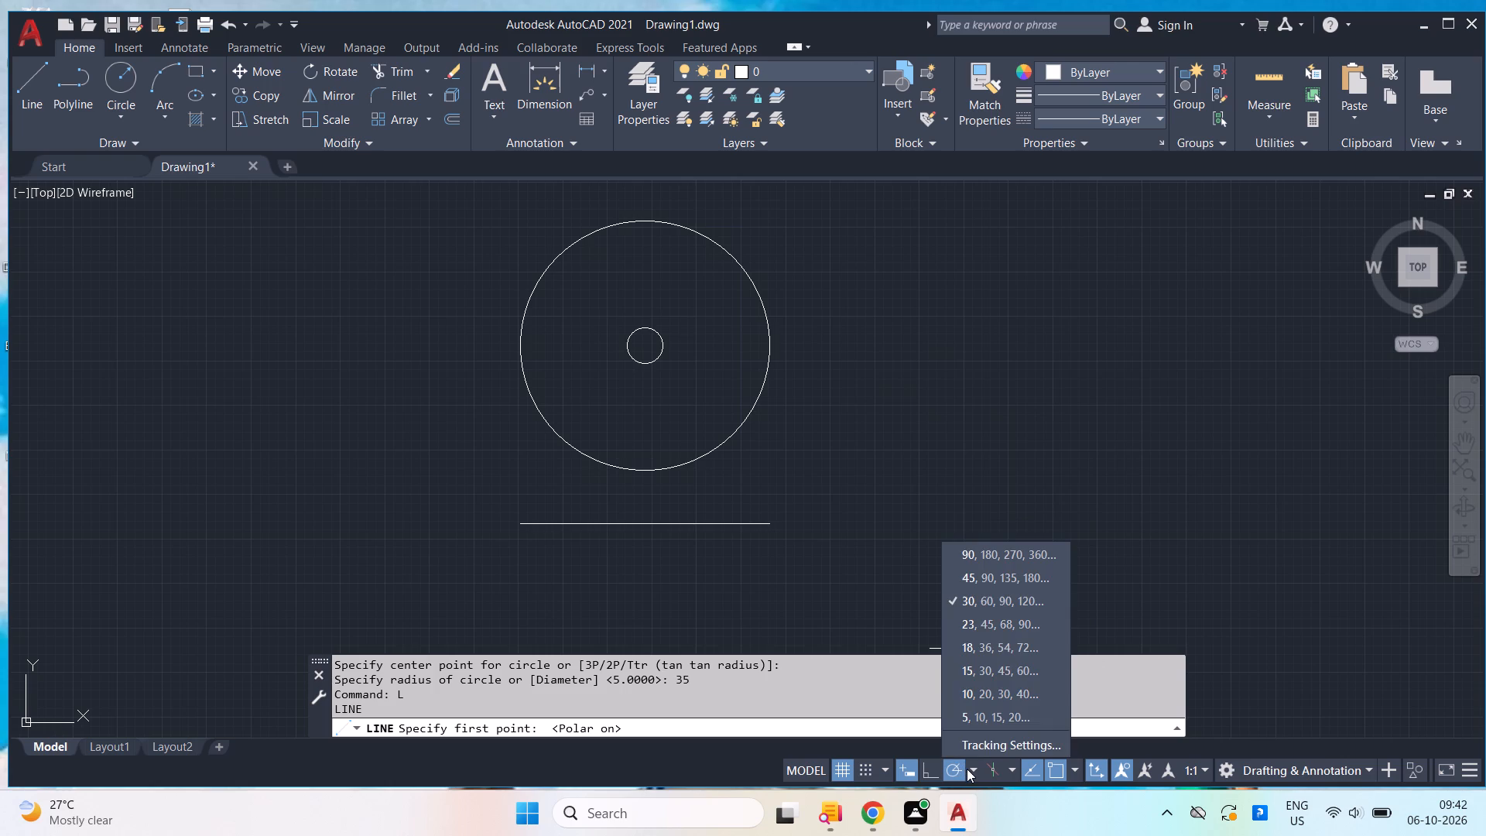
click(995, 577)
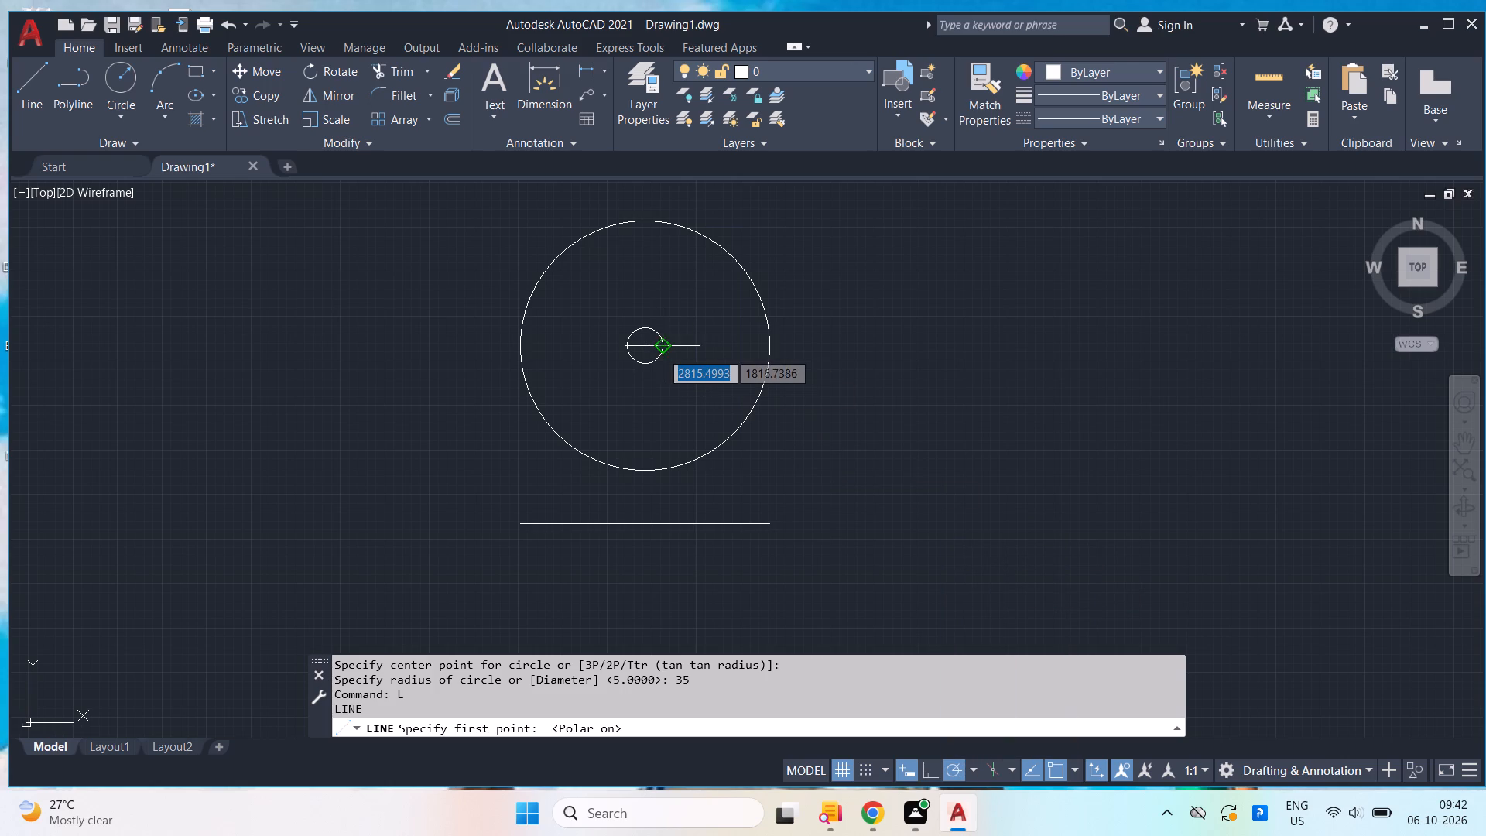
click(643, 347)
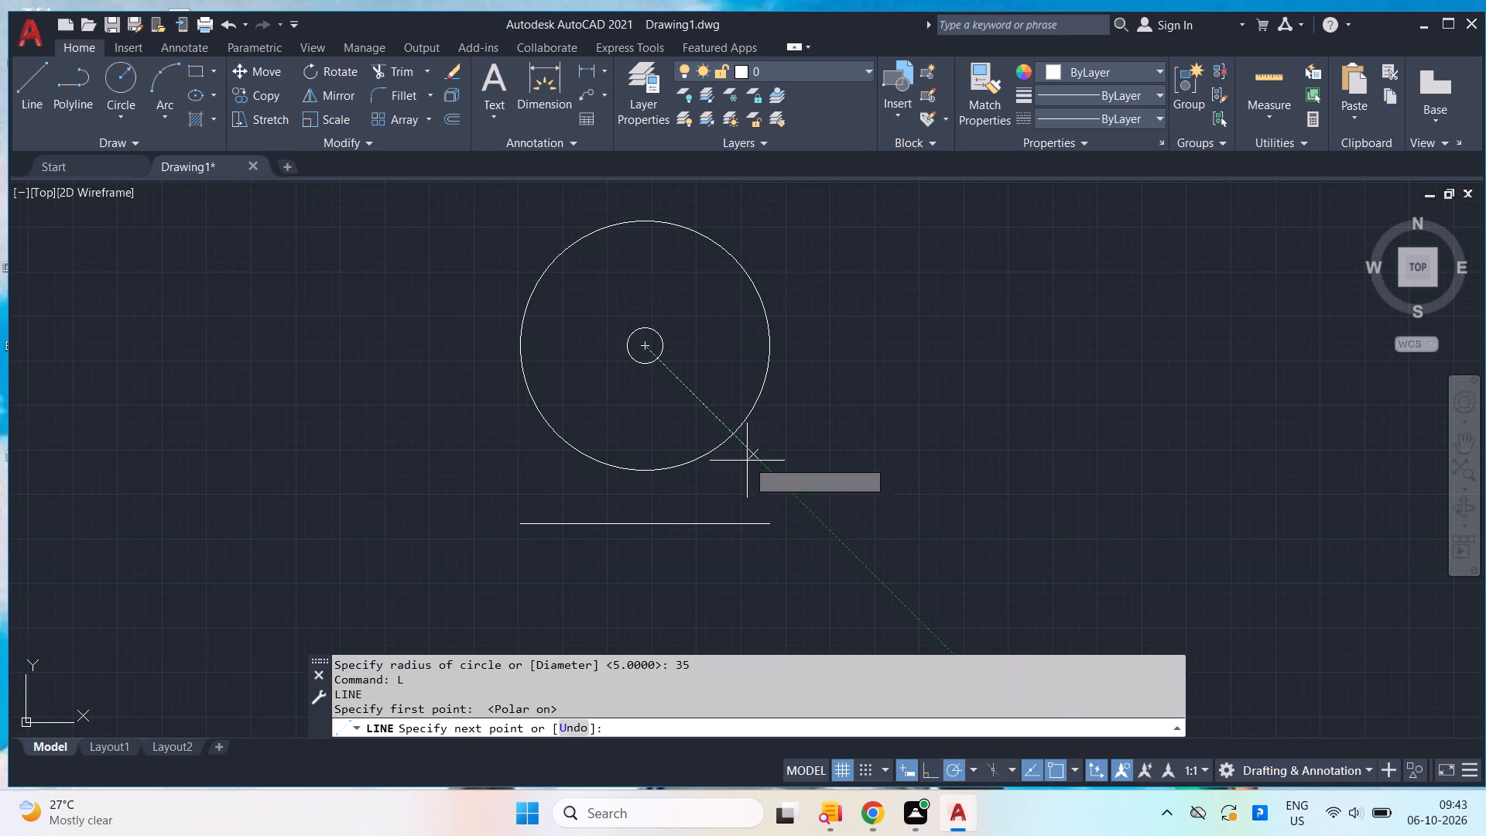
click(782, 472)
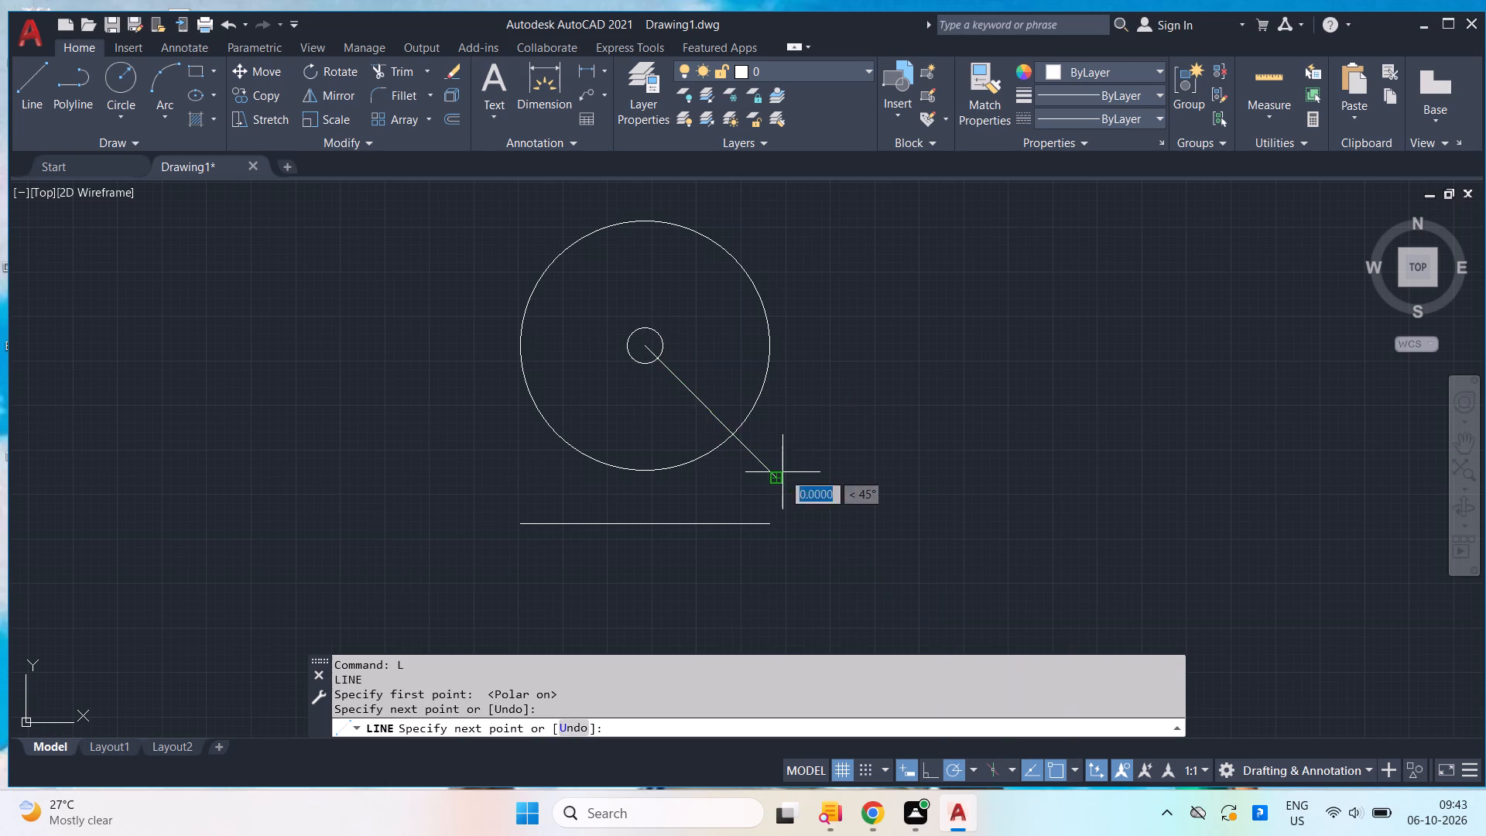
key(space)
Mirror the diagonal line about the vertical axis through the base line's midpoint, keeping the original.
drag(814, 495, 793, 490)
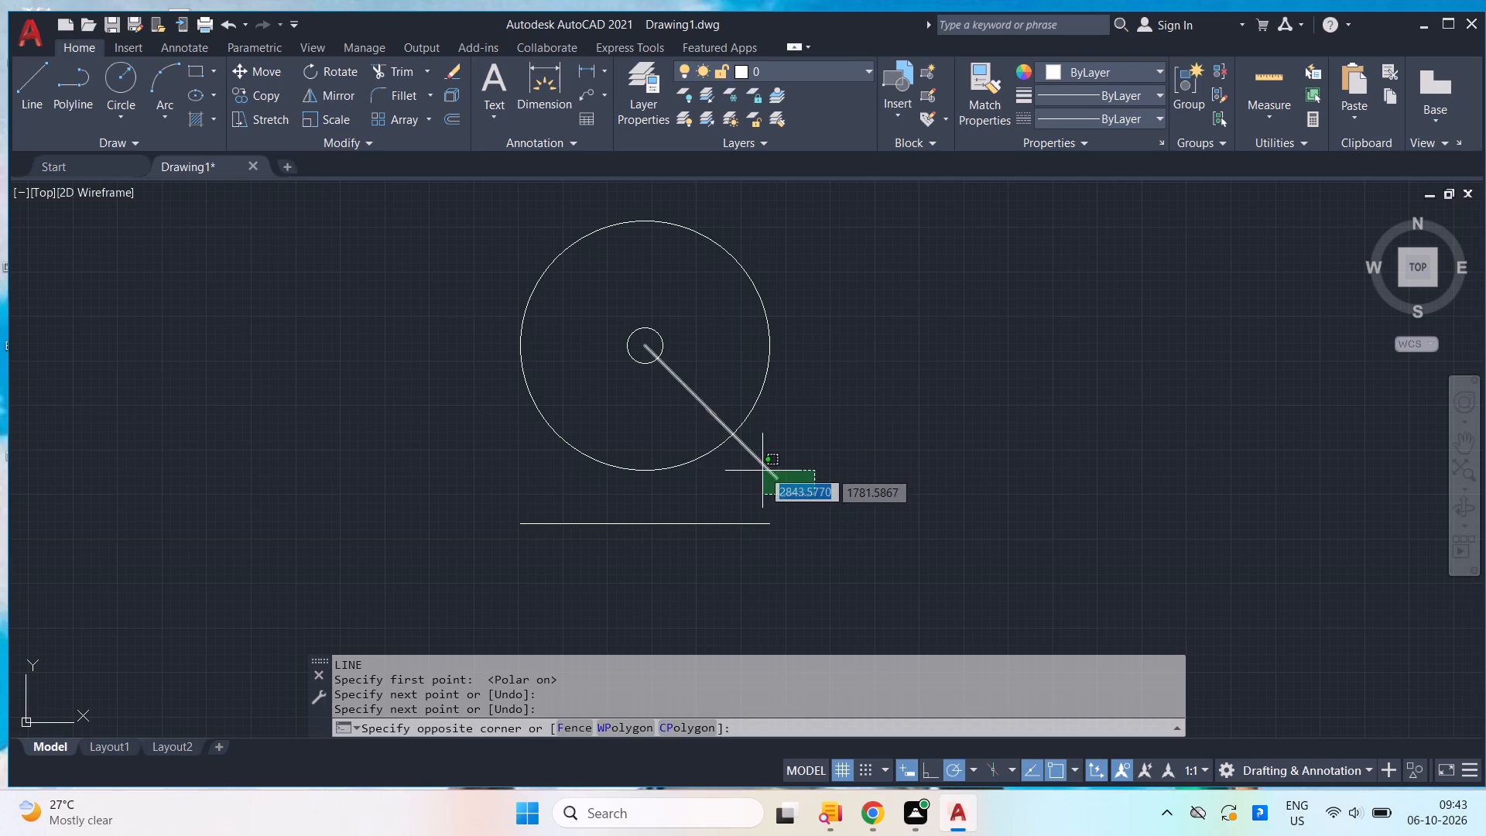
click(757, 458)
key(m)
key(i)
key(Return)
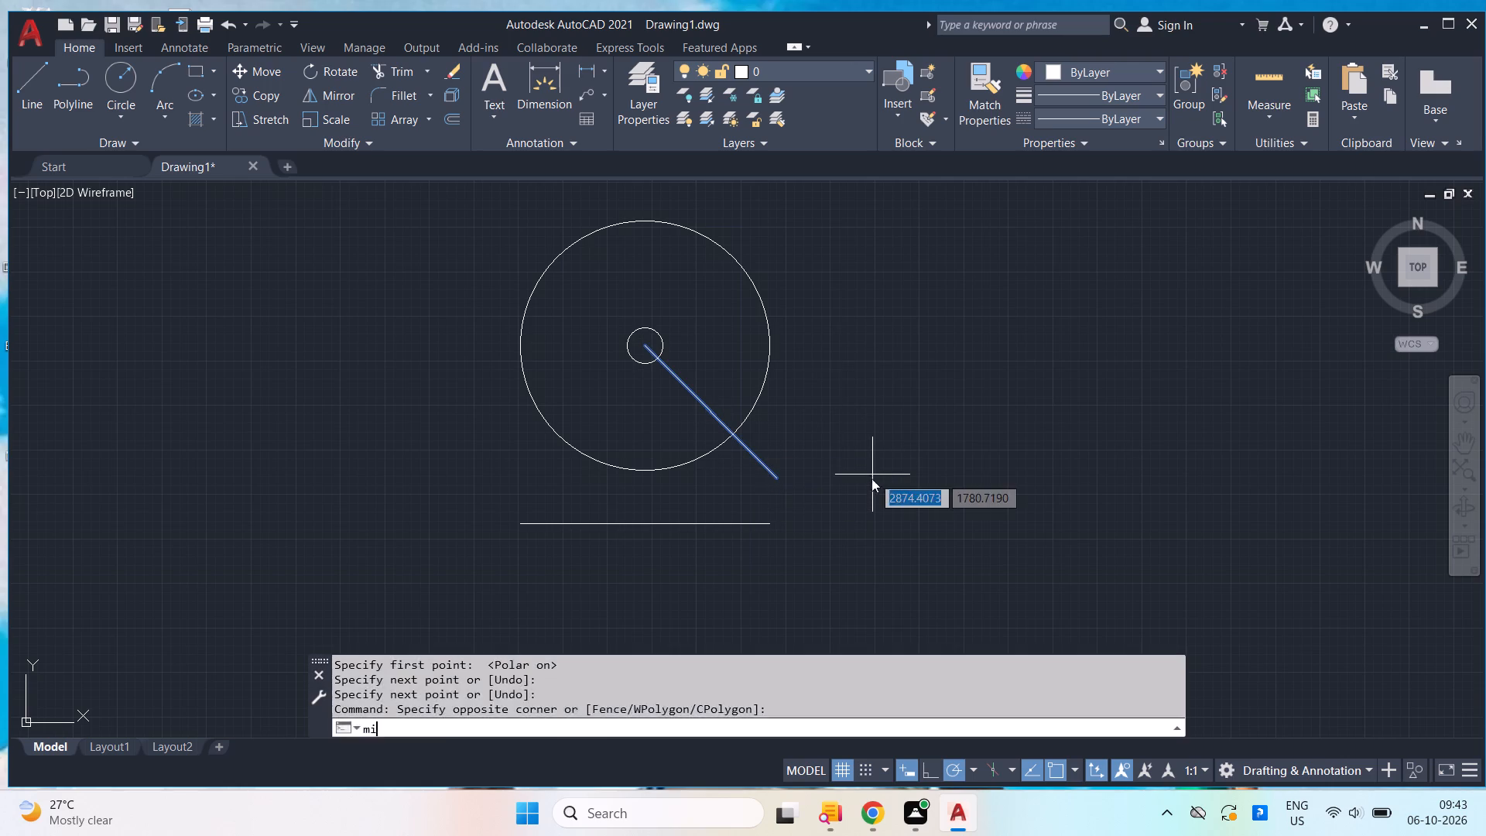
click(649, 526)
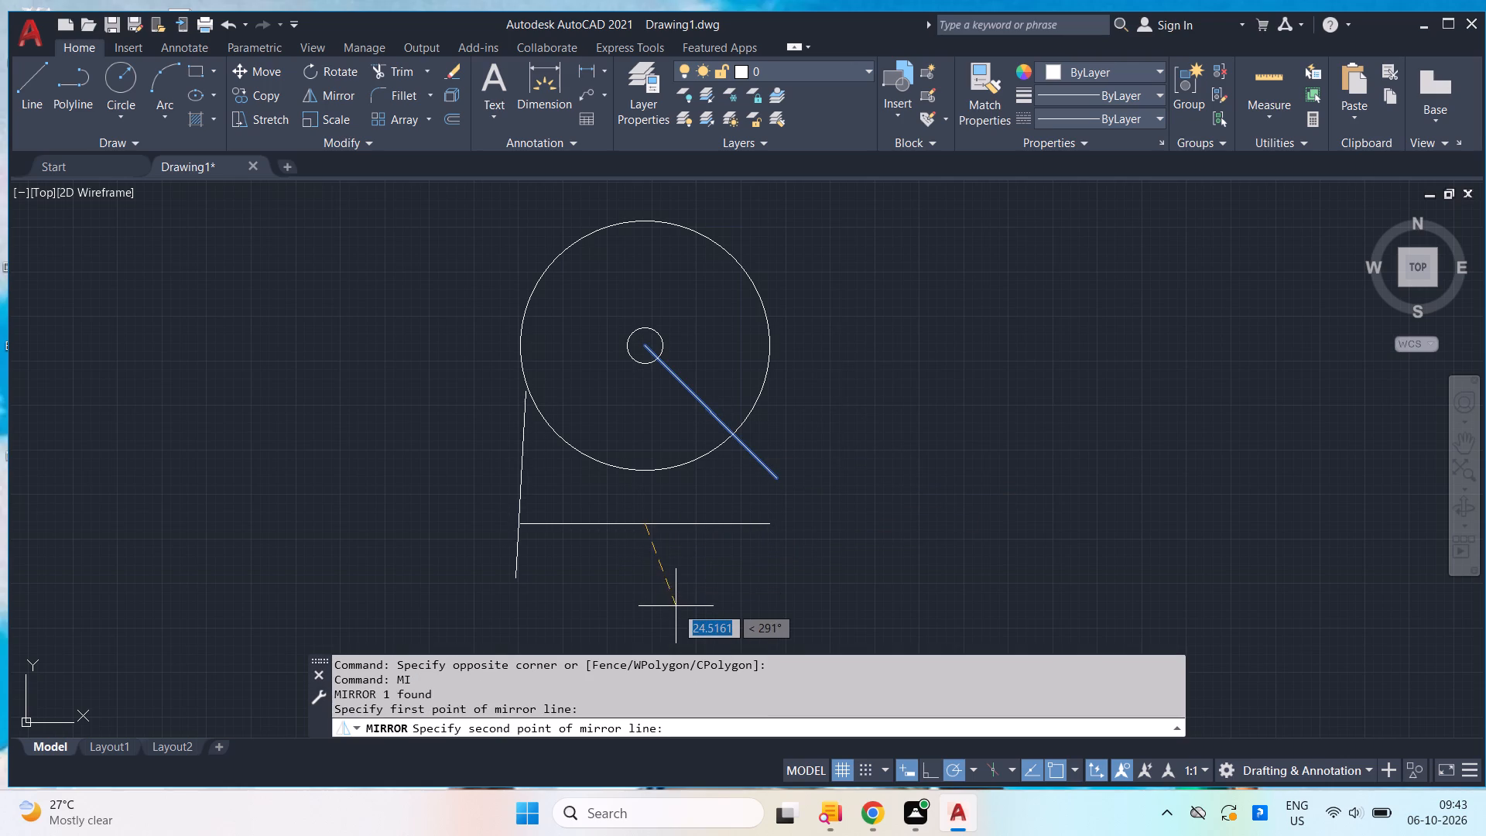
click(646, 610)
key(Return)
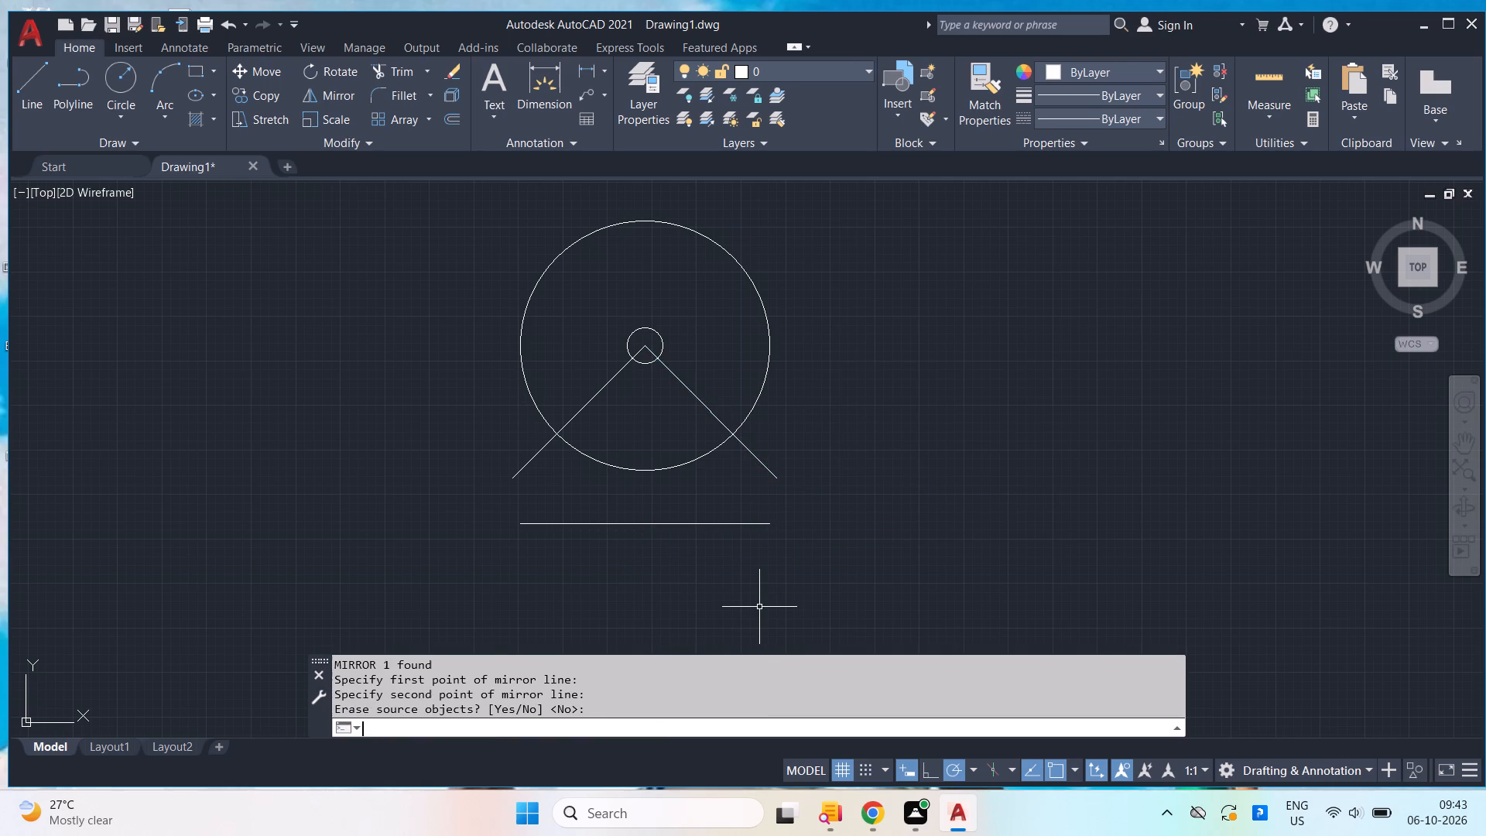
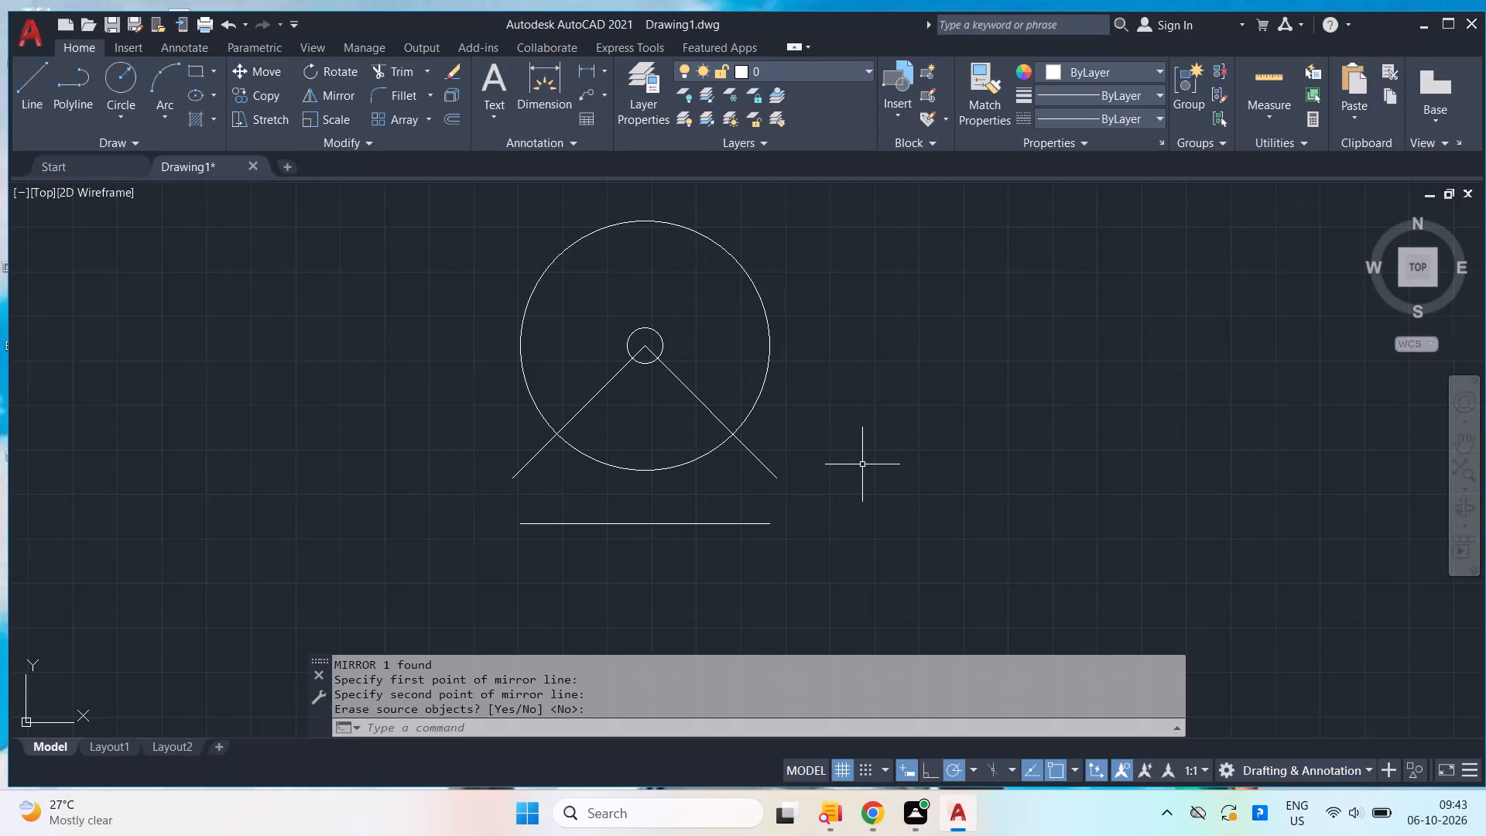
Draw two circles of radius 5, centred where each diagonal line crosses the radius-35 circle.
key(space)
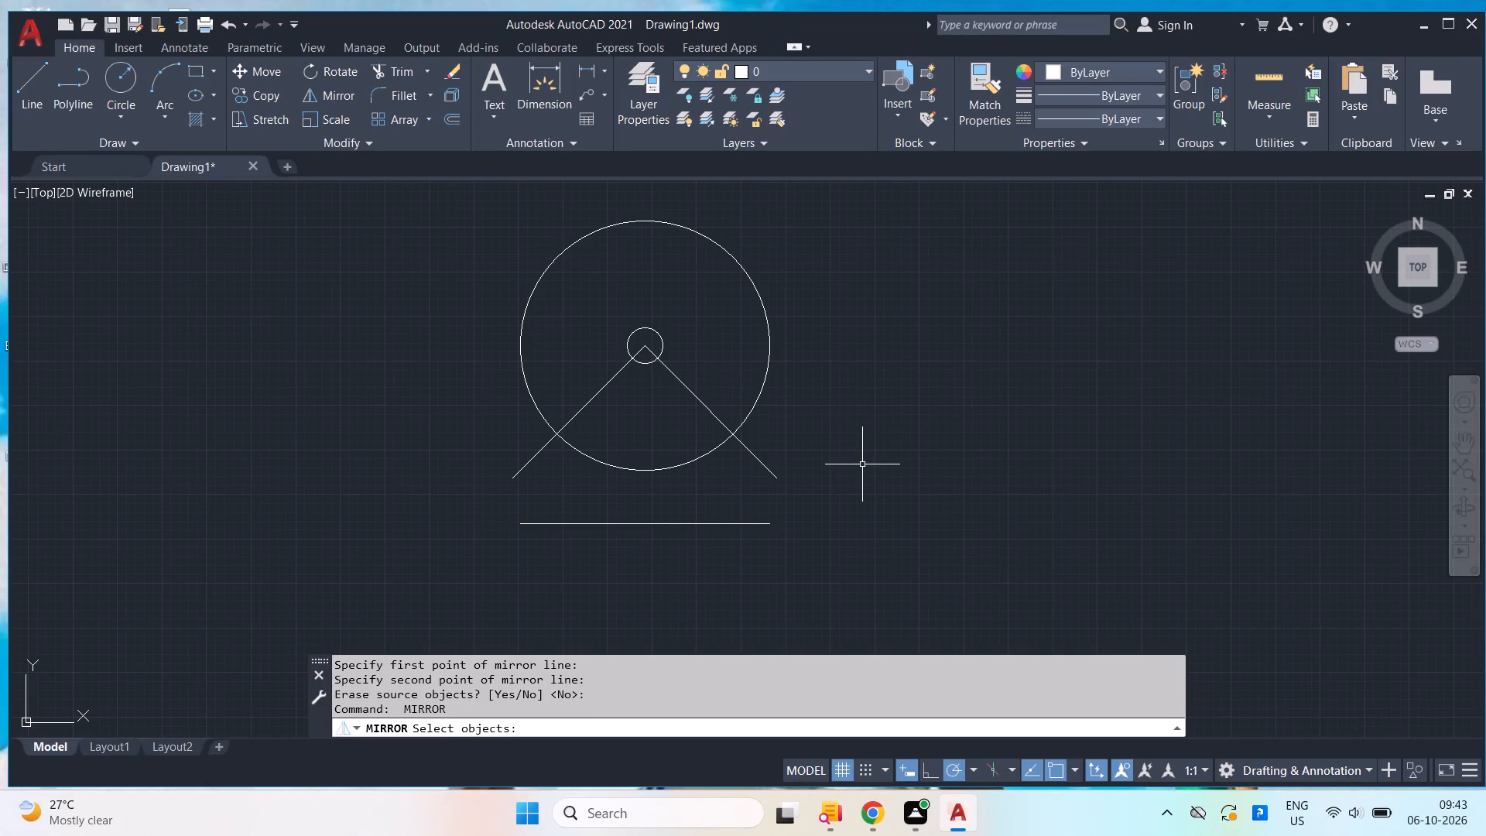
key(Escape)
key(c)
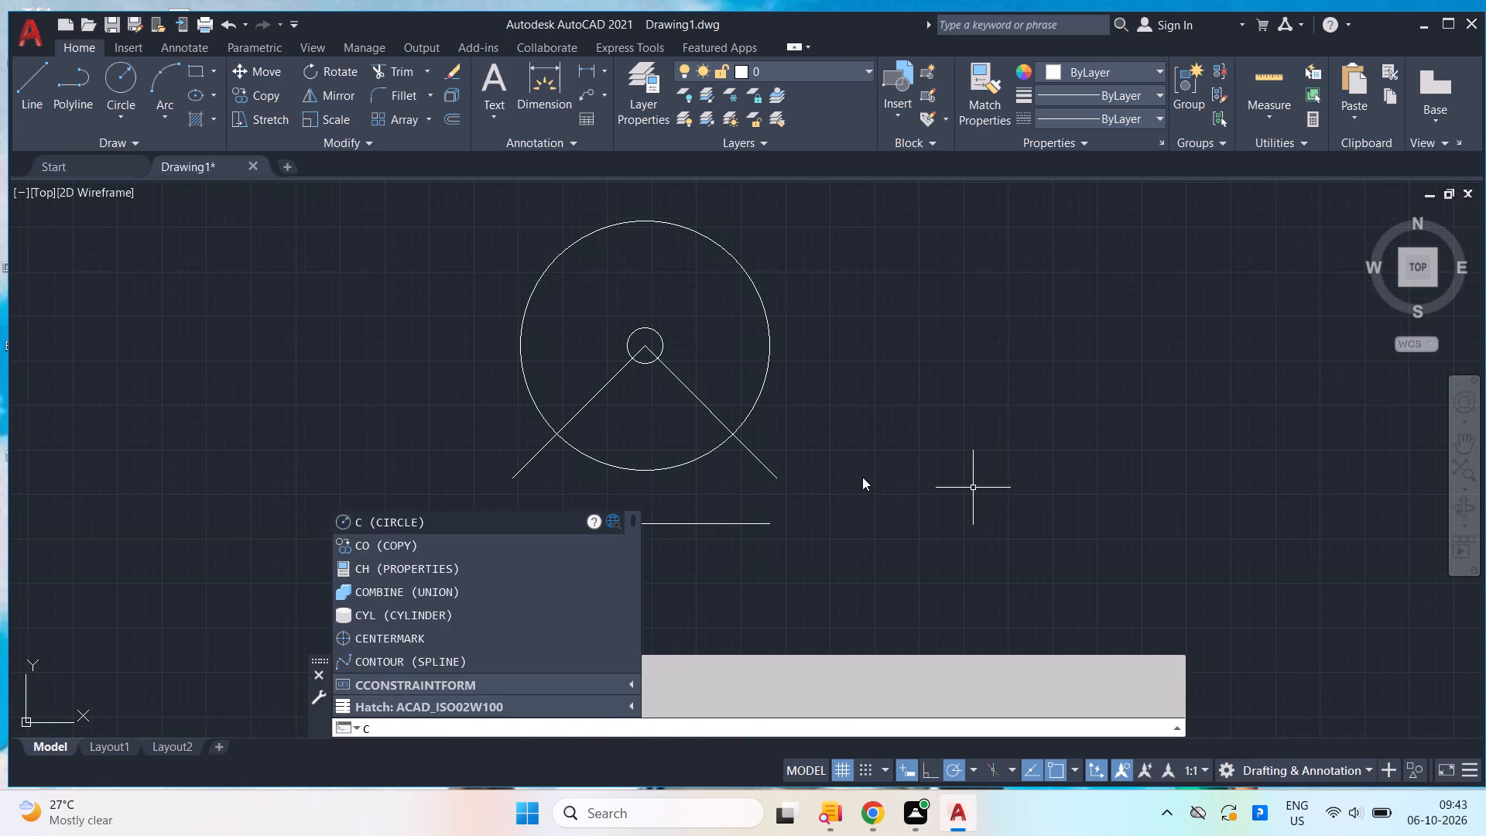
key(Return)
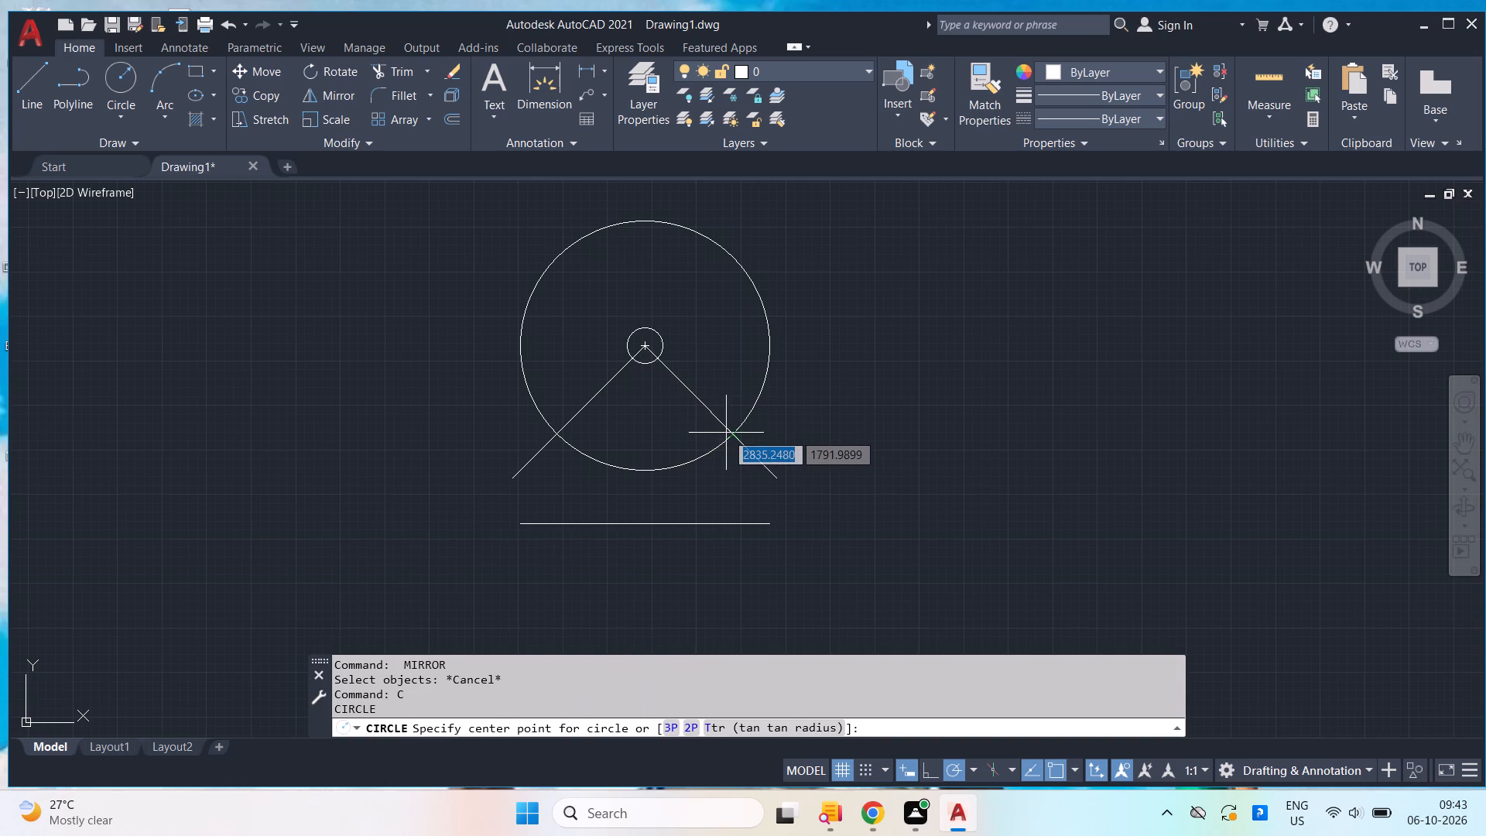
click(730, 431)
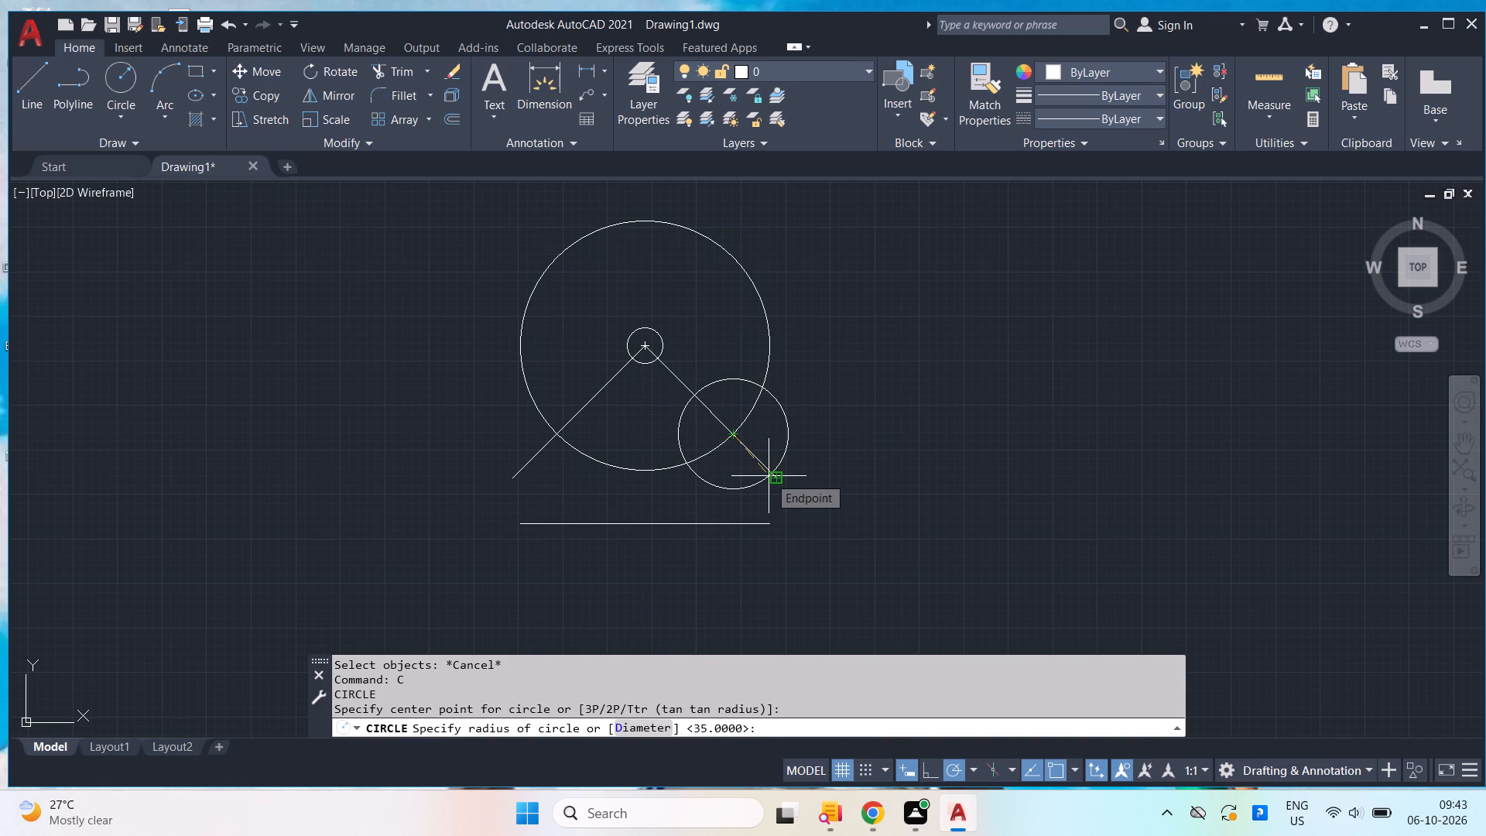
key(5)
key(Return)
key(space)
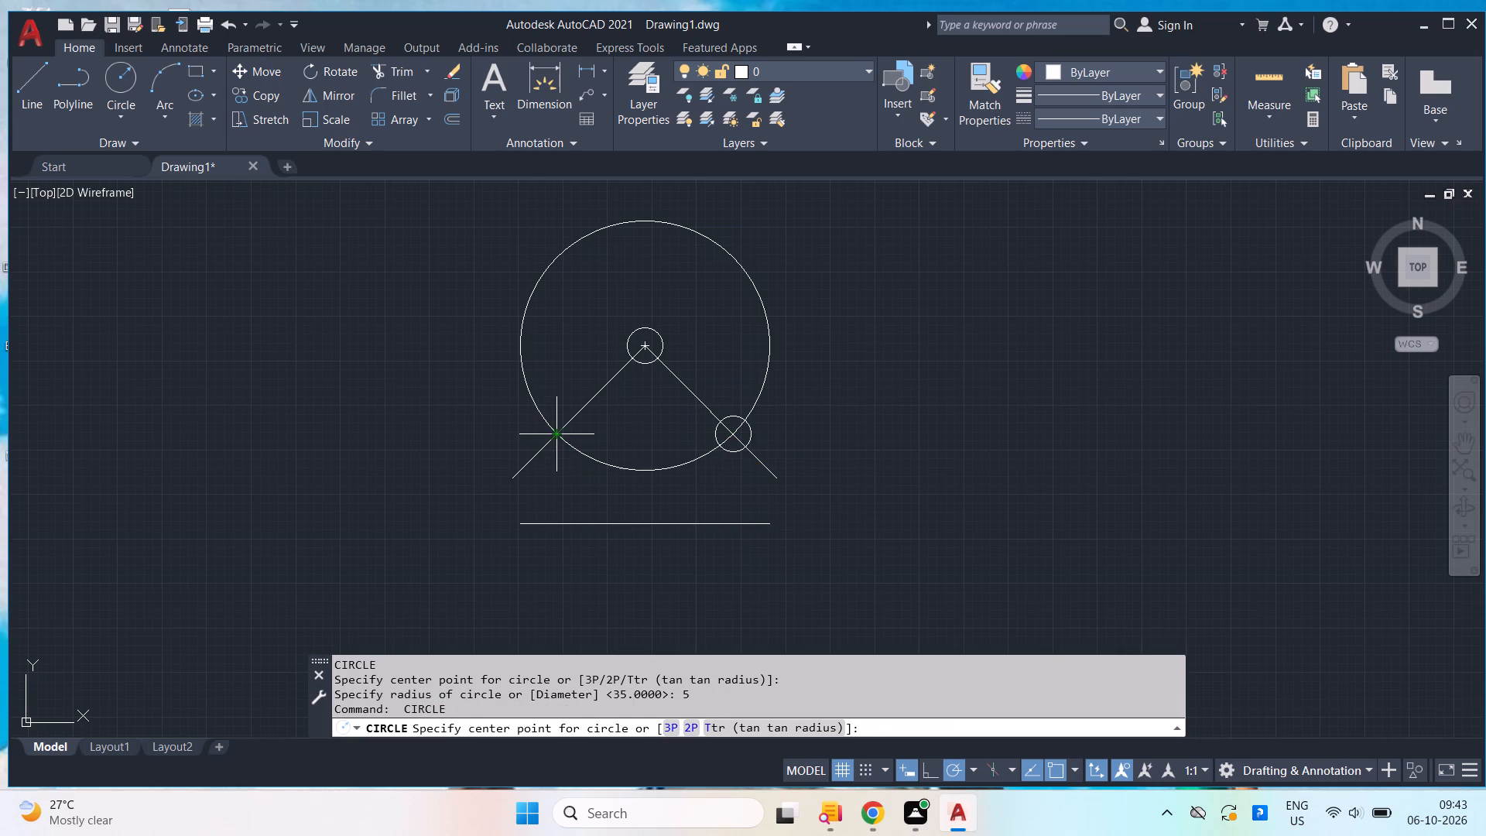
click(556, 435)
key(5)
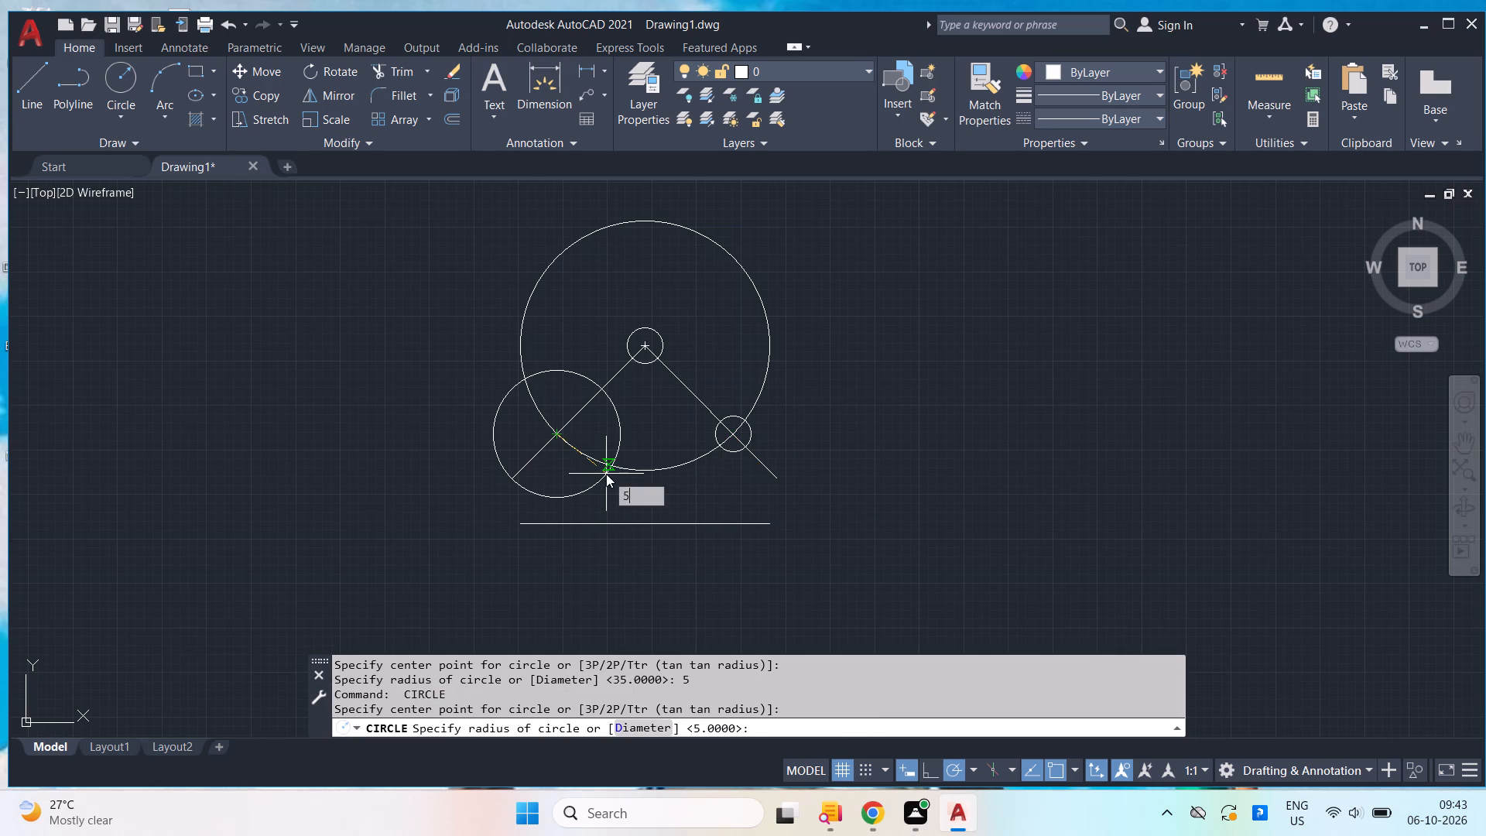
key(Return)
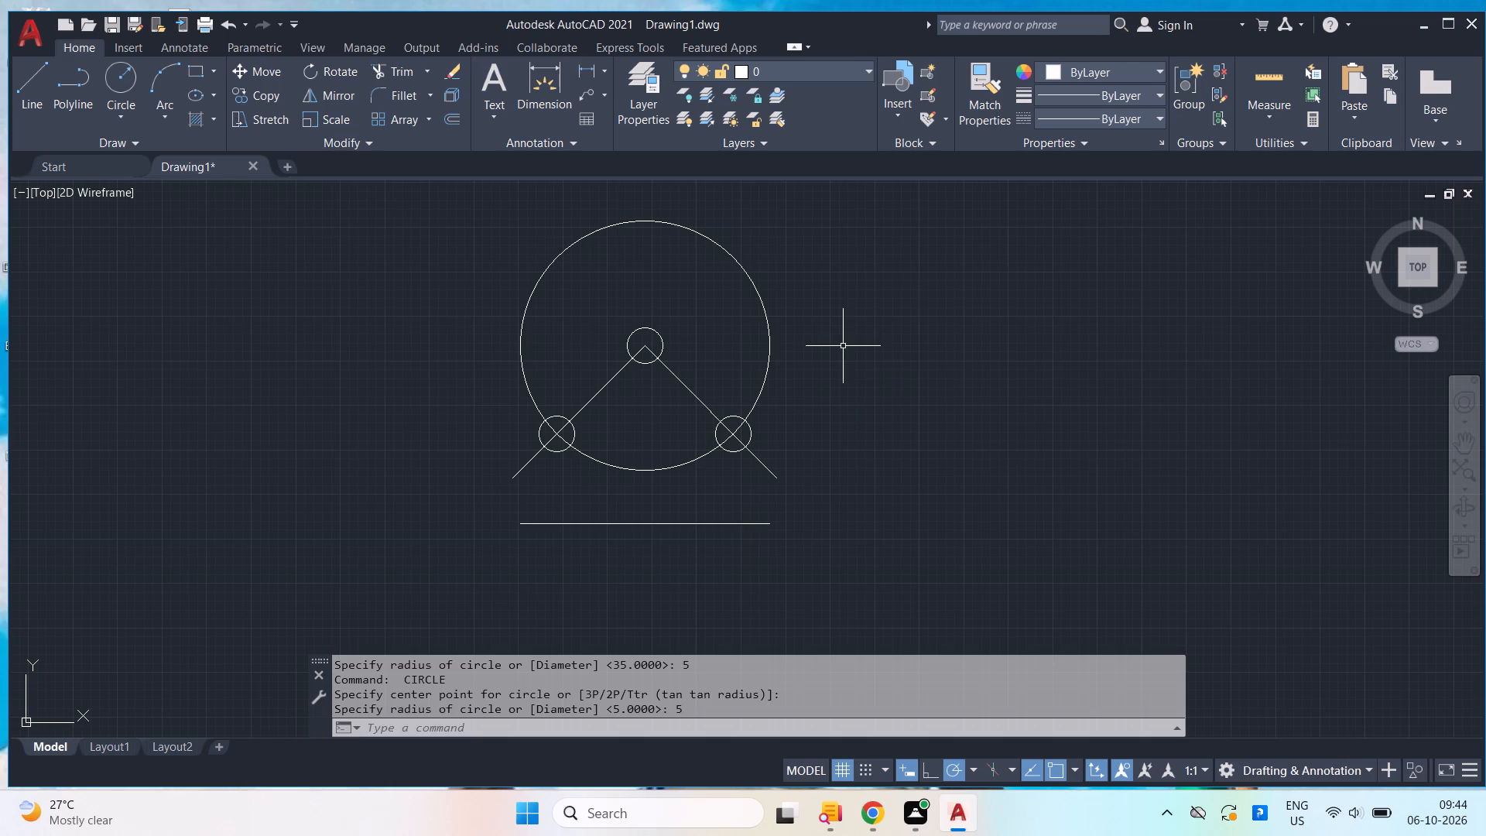
Draw two more circles concentric with the small centre circle, with radii 30 and 40.
key(c)
key(Return)
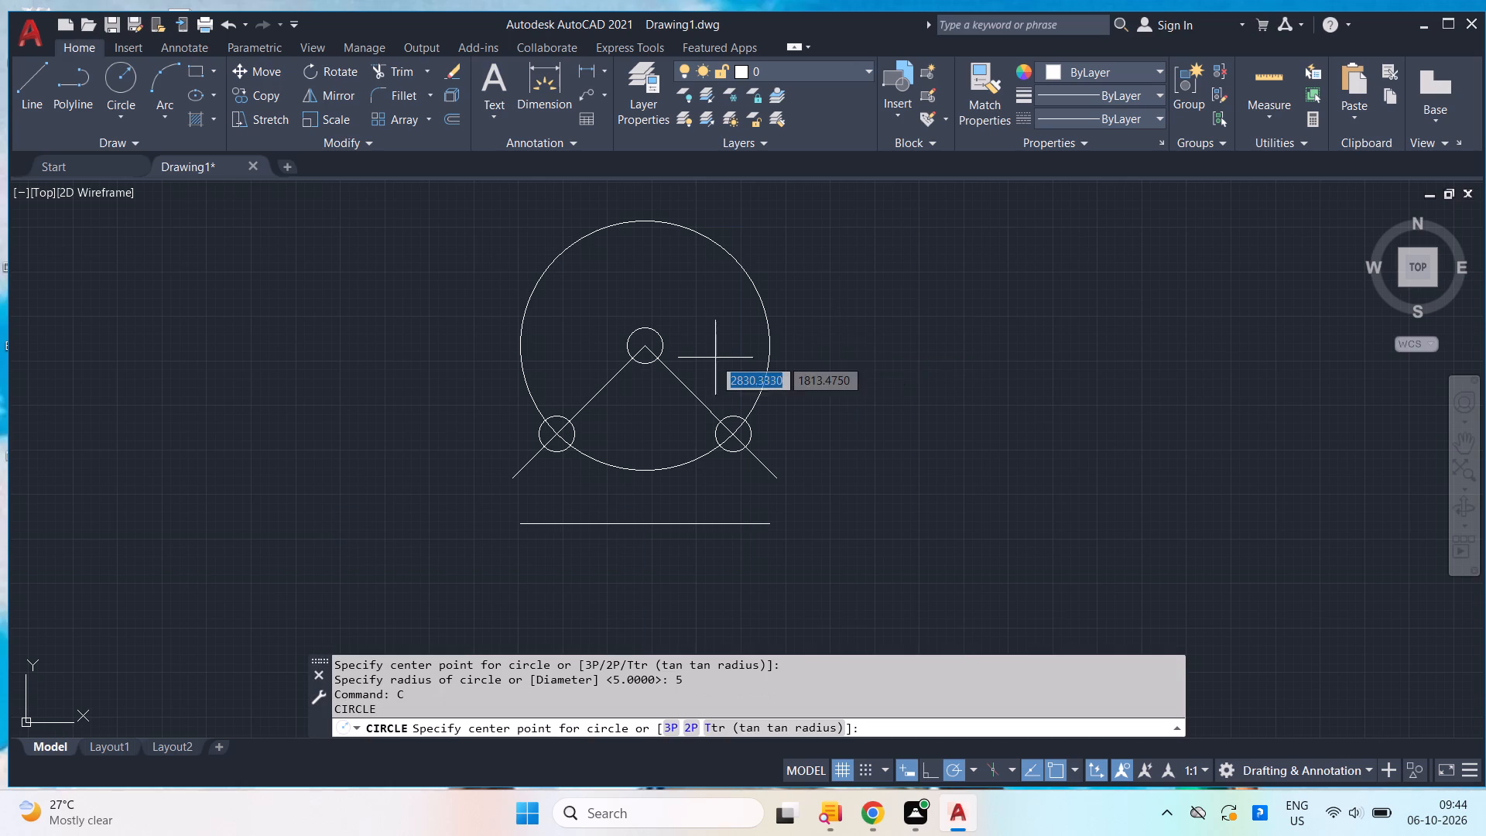
click(648, 347)
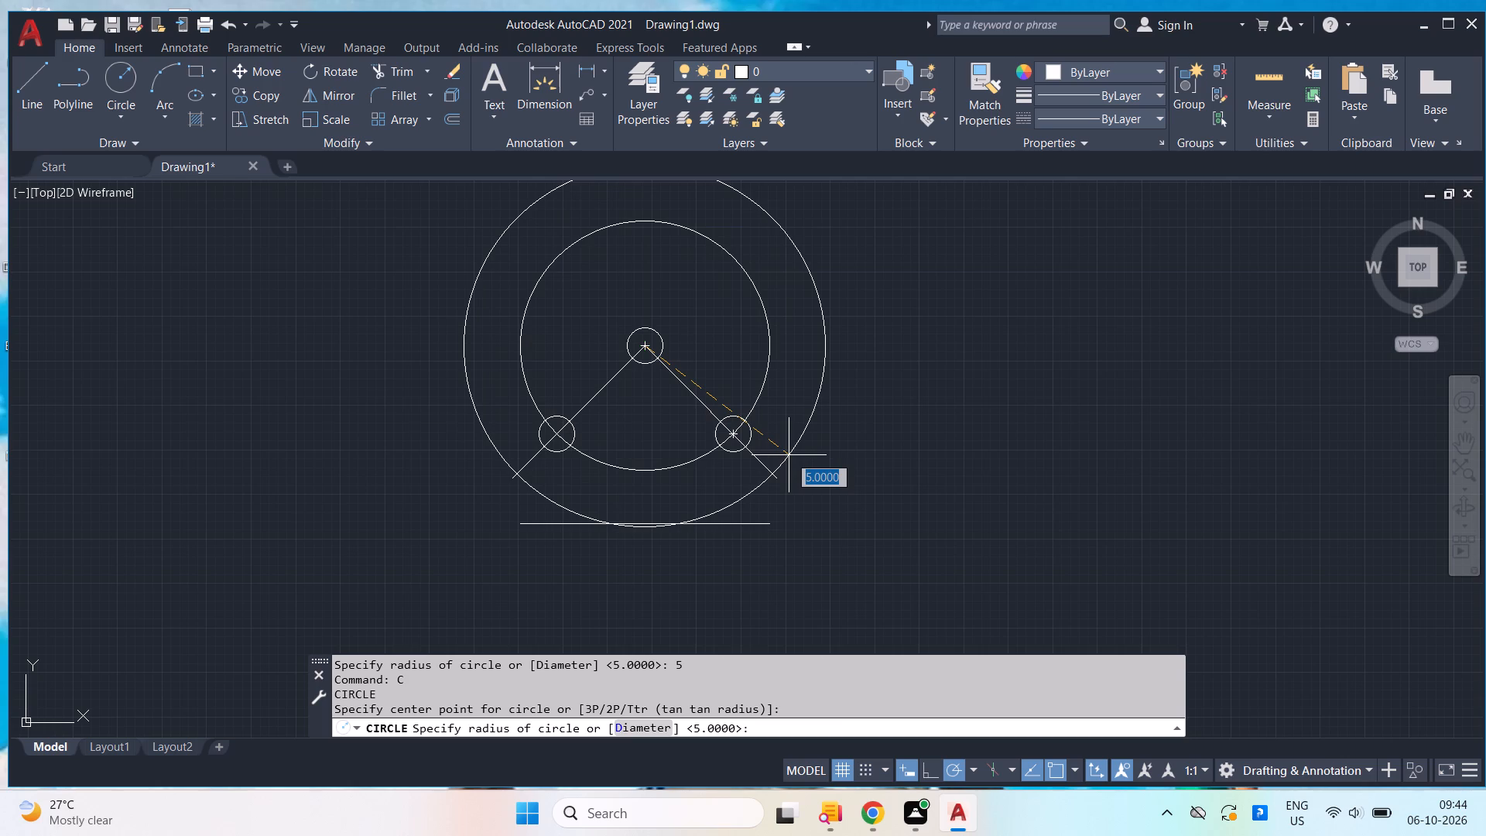
text(30)
key(Return)
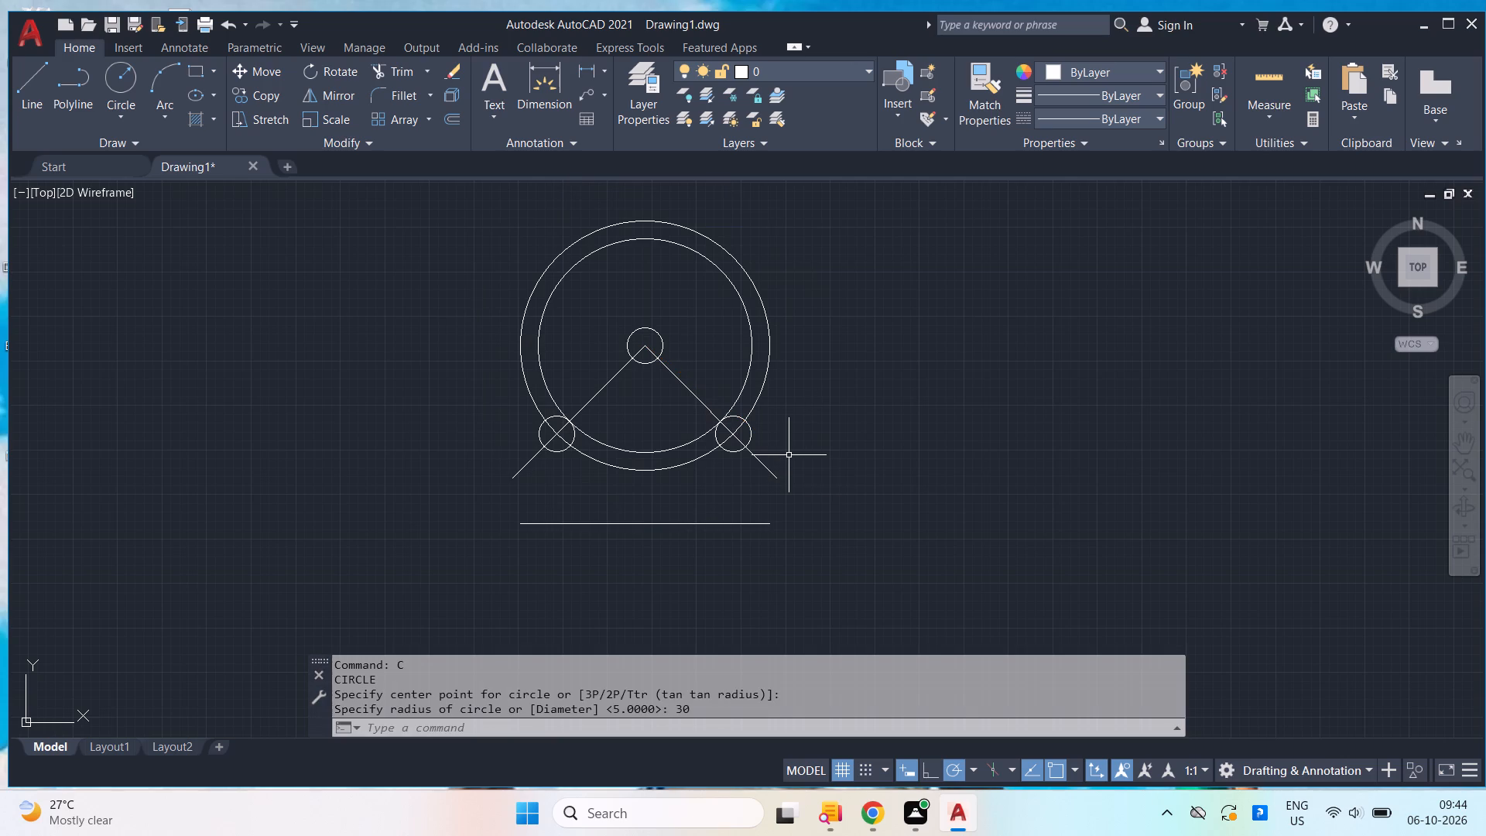
key(space)
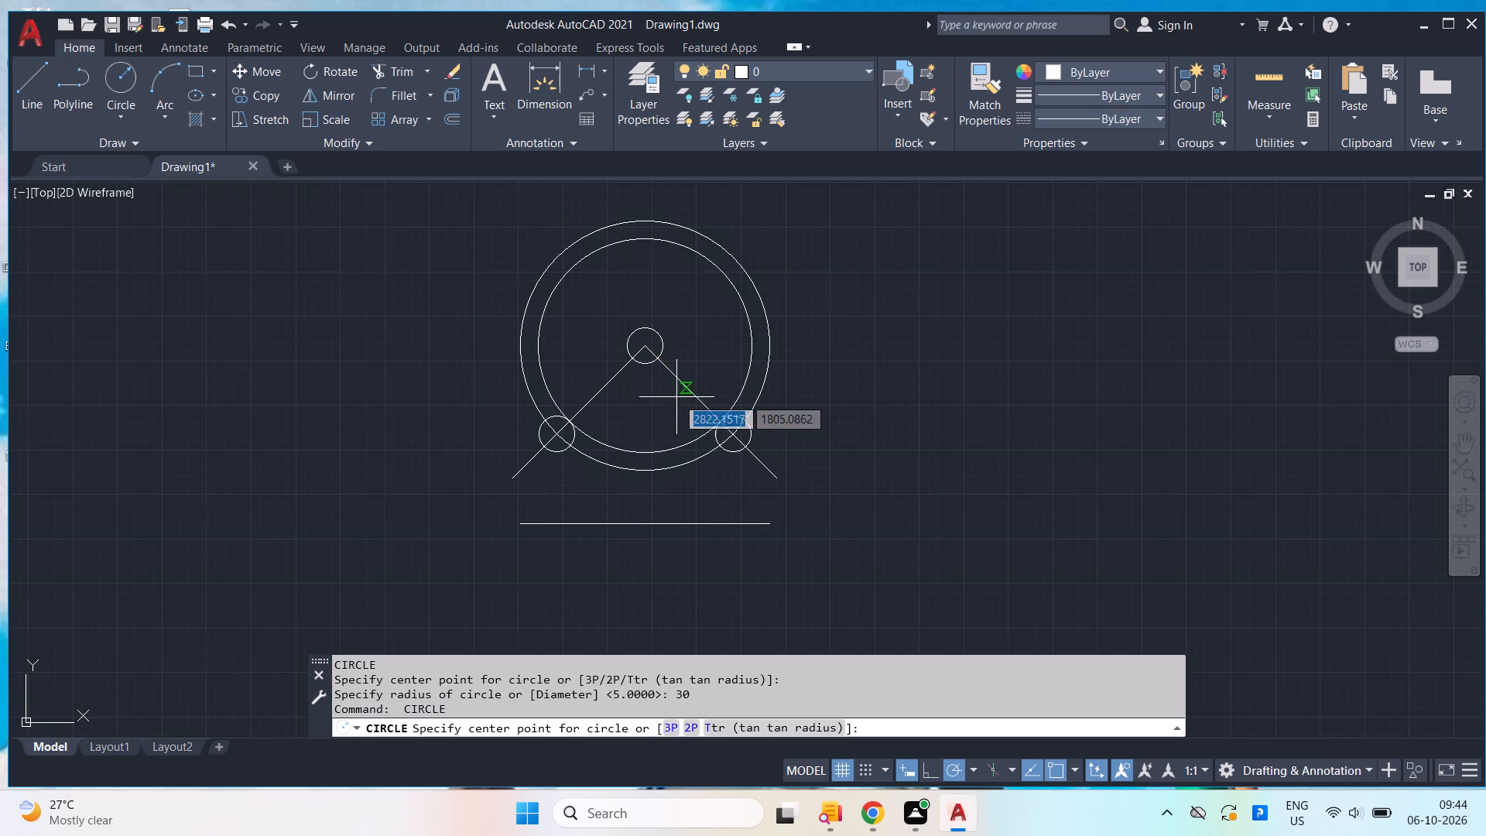
click(642, 344)
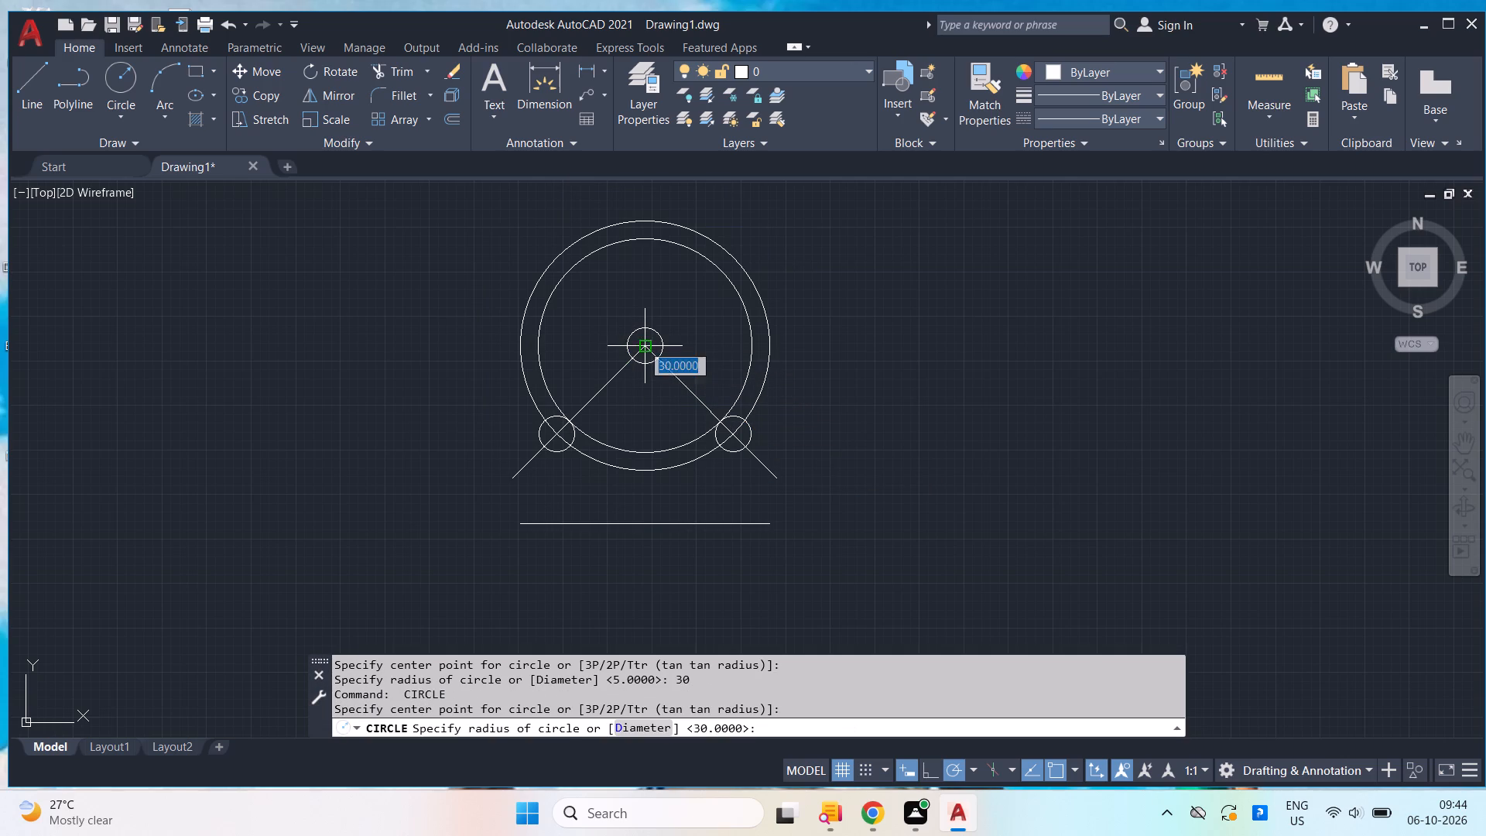
text(40)
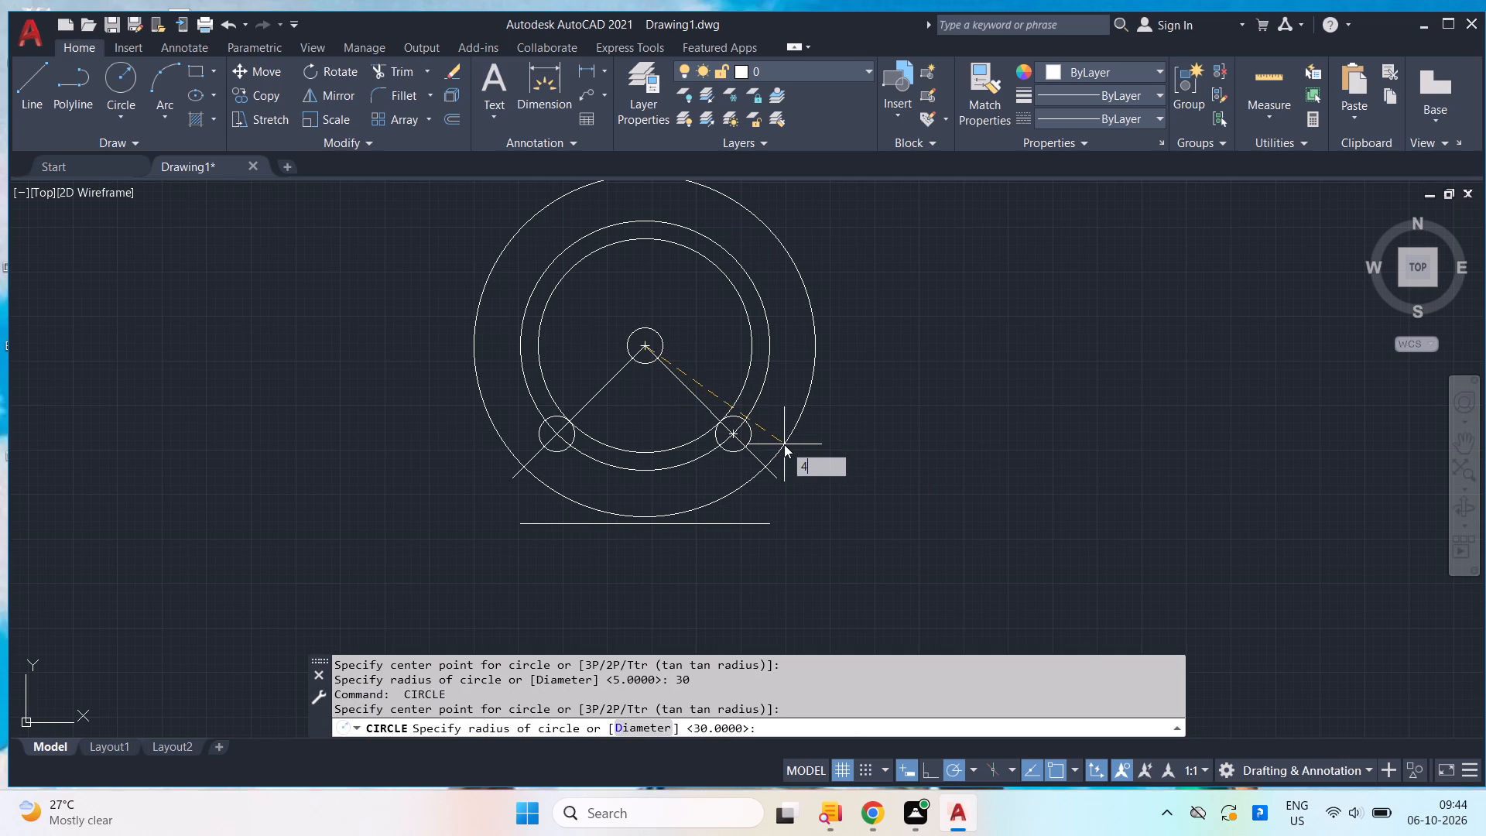
key(Return)
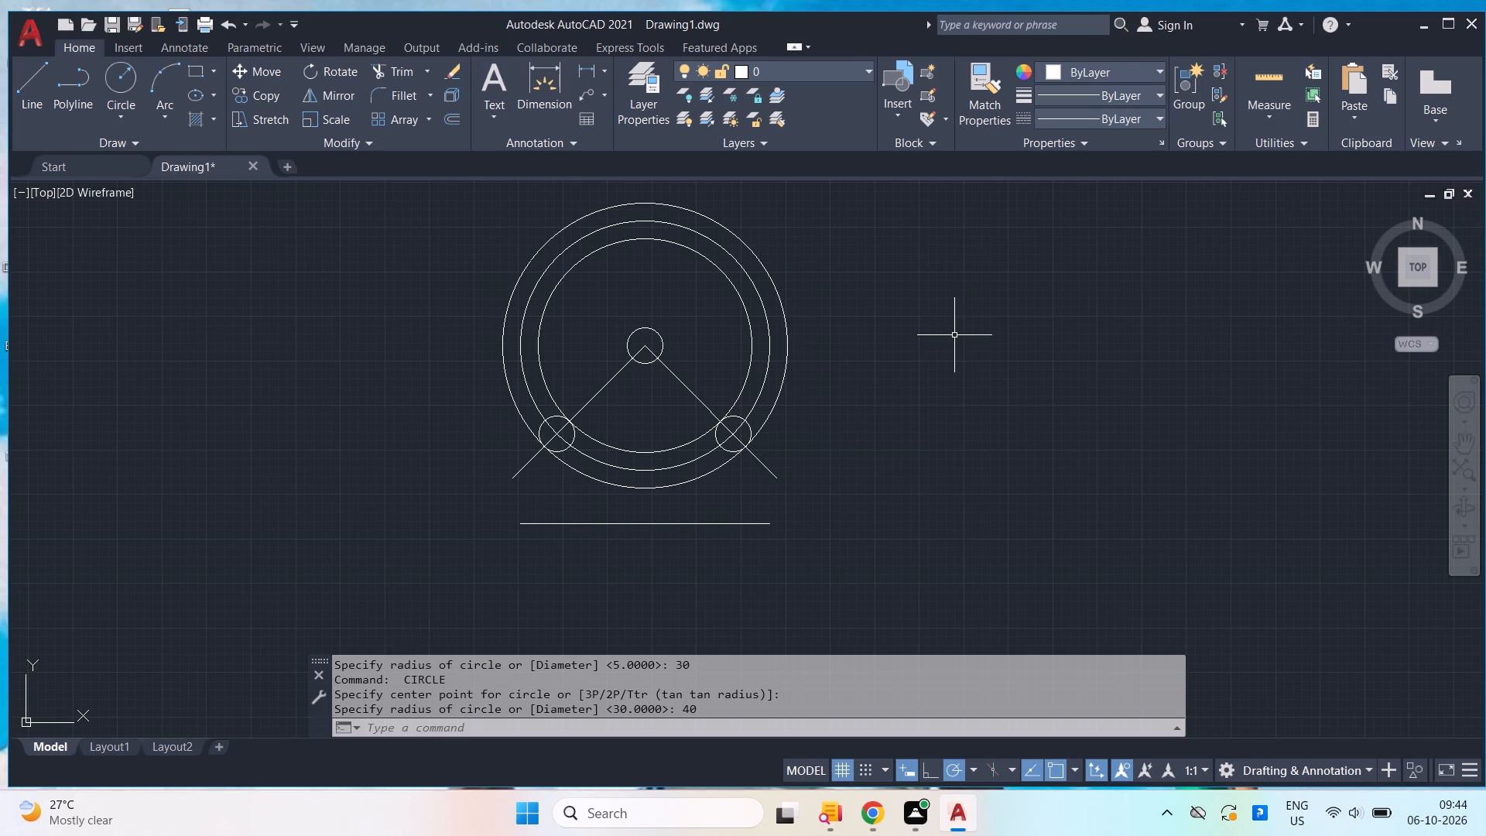
Trim away the upper portions of the three large concentric circles, keeping only the lower arcs between the diagonals.
text(tr)
key(Return)
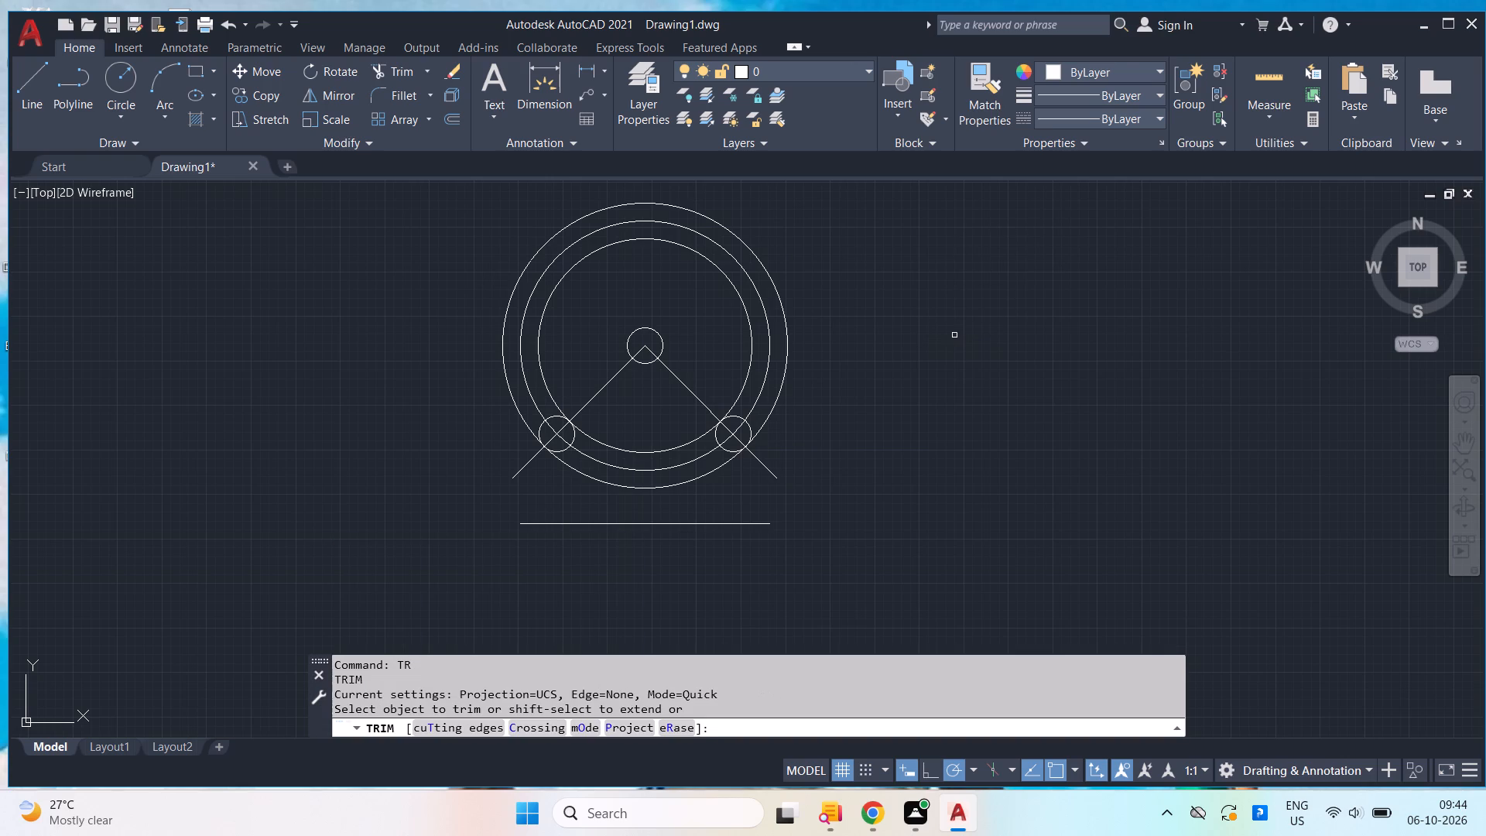
drag(929, 331, 466, 281)
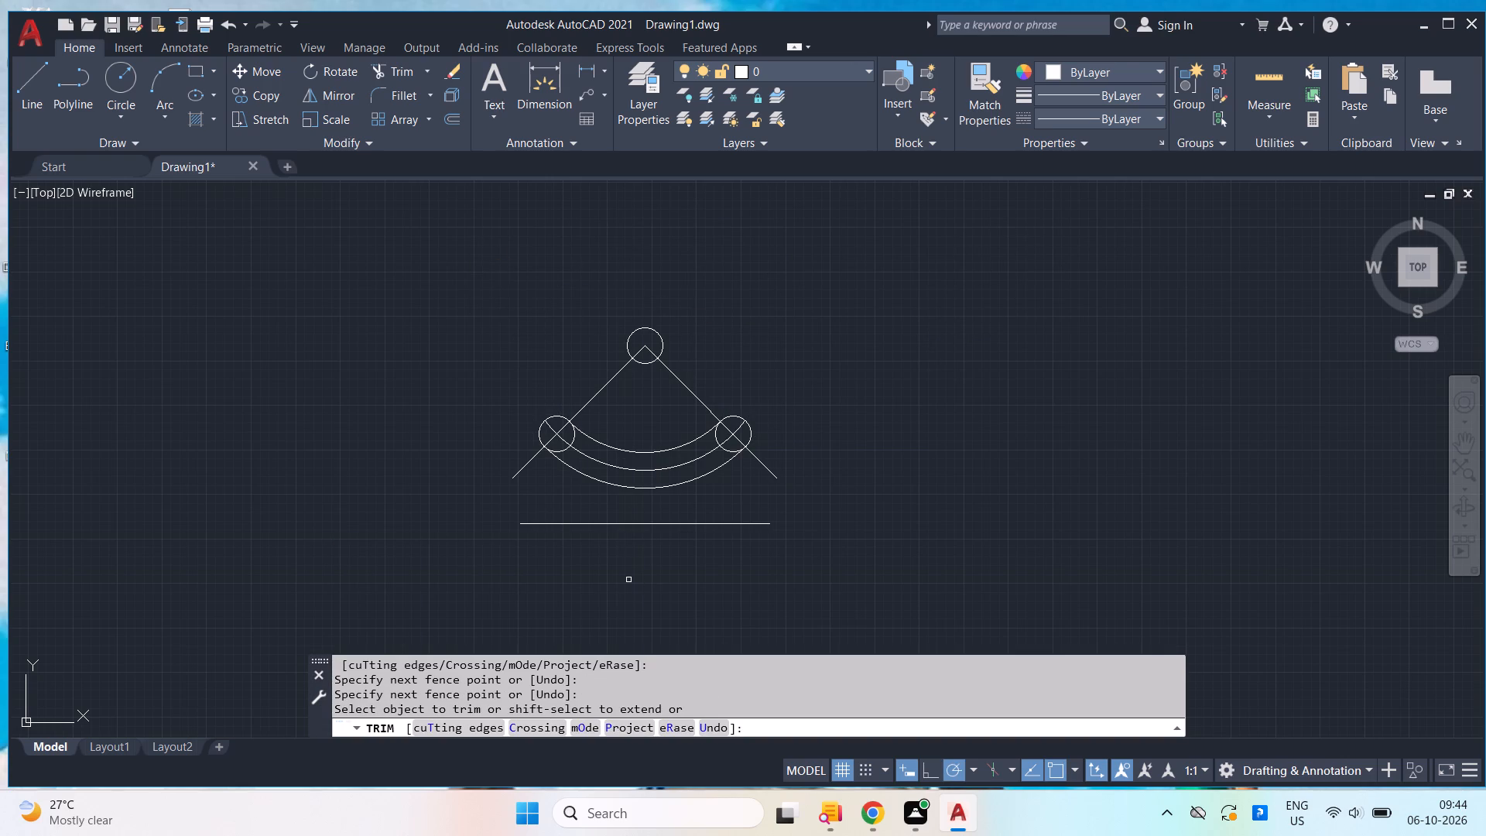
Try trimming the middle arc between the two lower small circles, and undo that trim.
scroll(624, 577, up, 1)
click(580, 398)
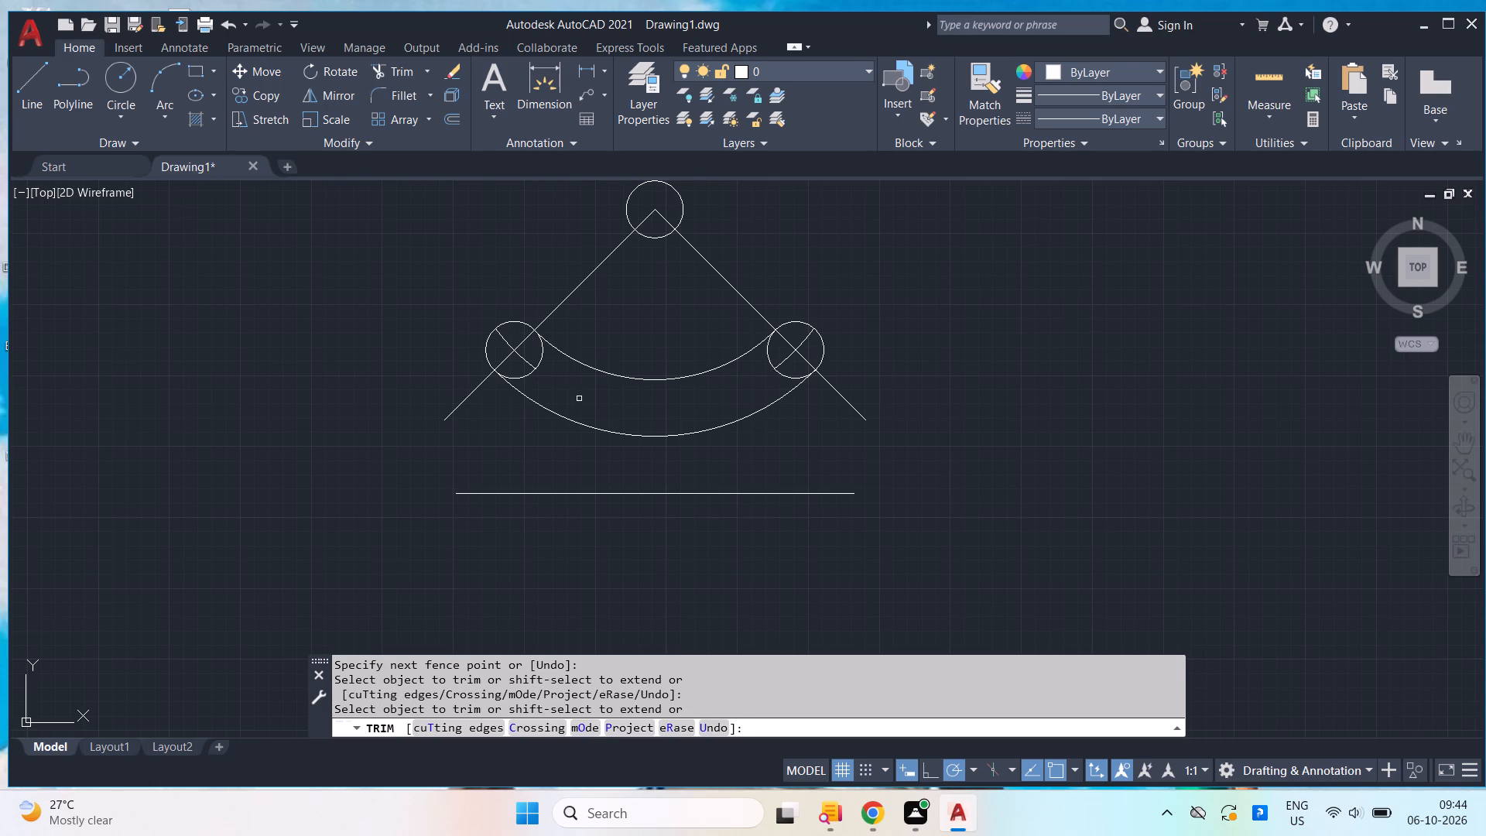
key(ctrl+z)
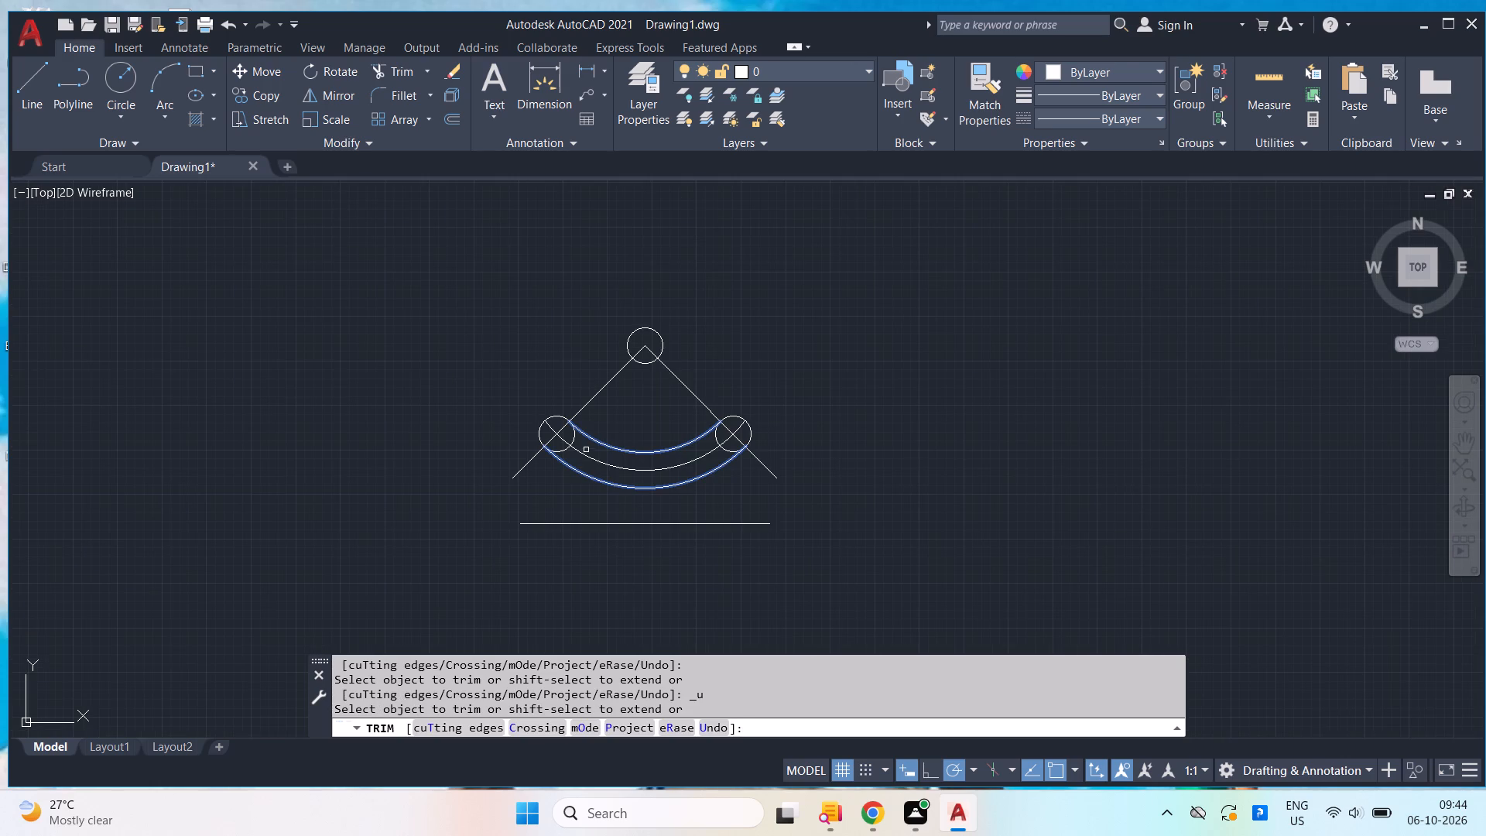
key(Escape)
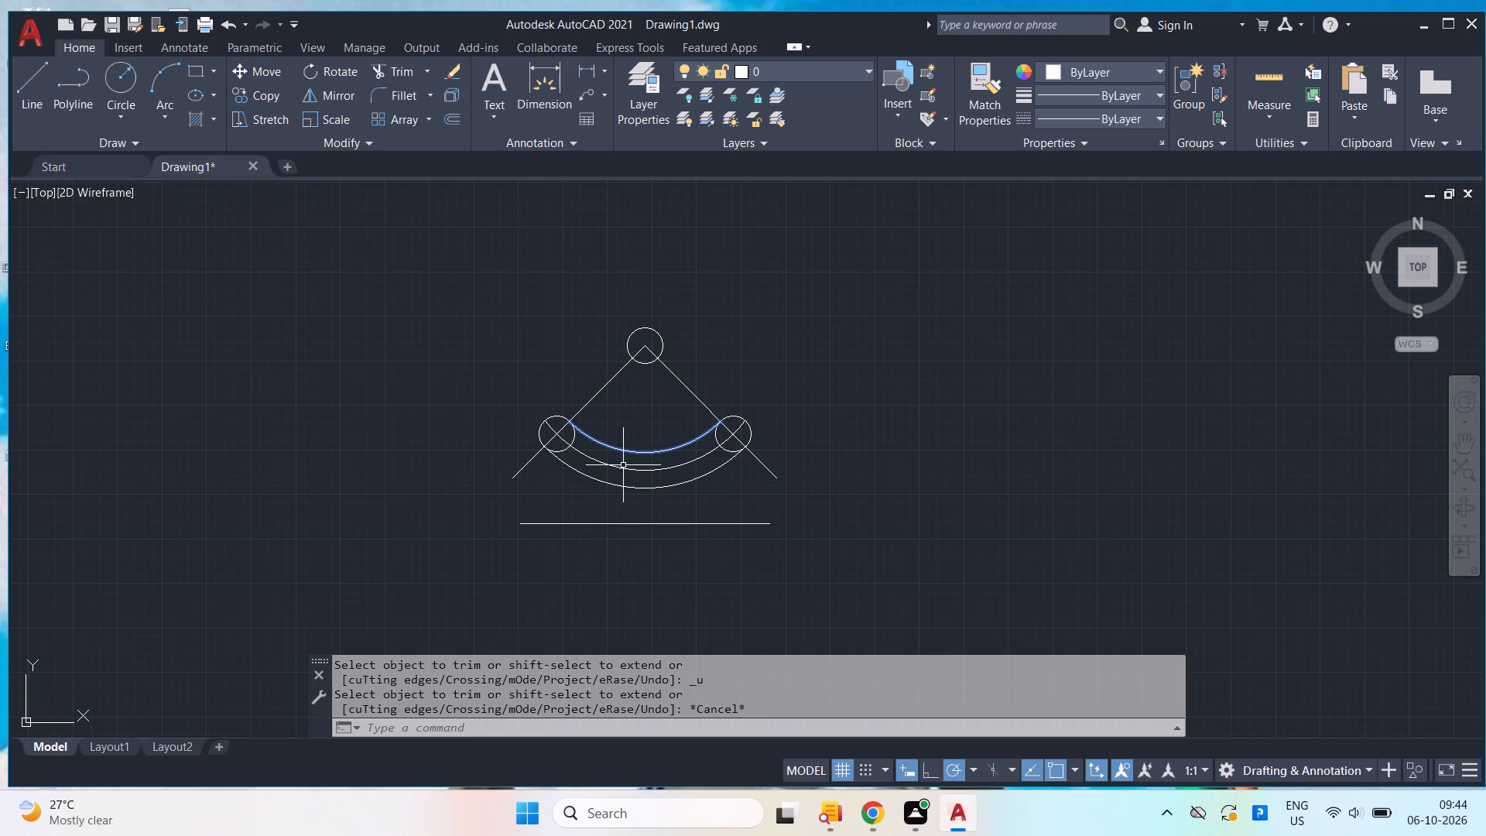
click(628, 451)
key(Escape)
Trim the left diagonal's outer tail and both diagonals from the centre circle's centre to the lower small circles.
text(tr)
key(Return)
scroll(555, 485, up, 1)
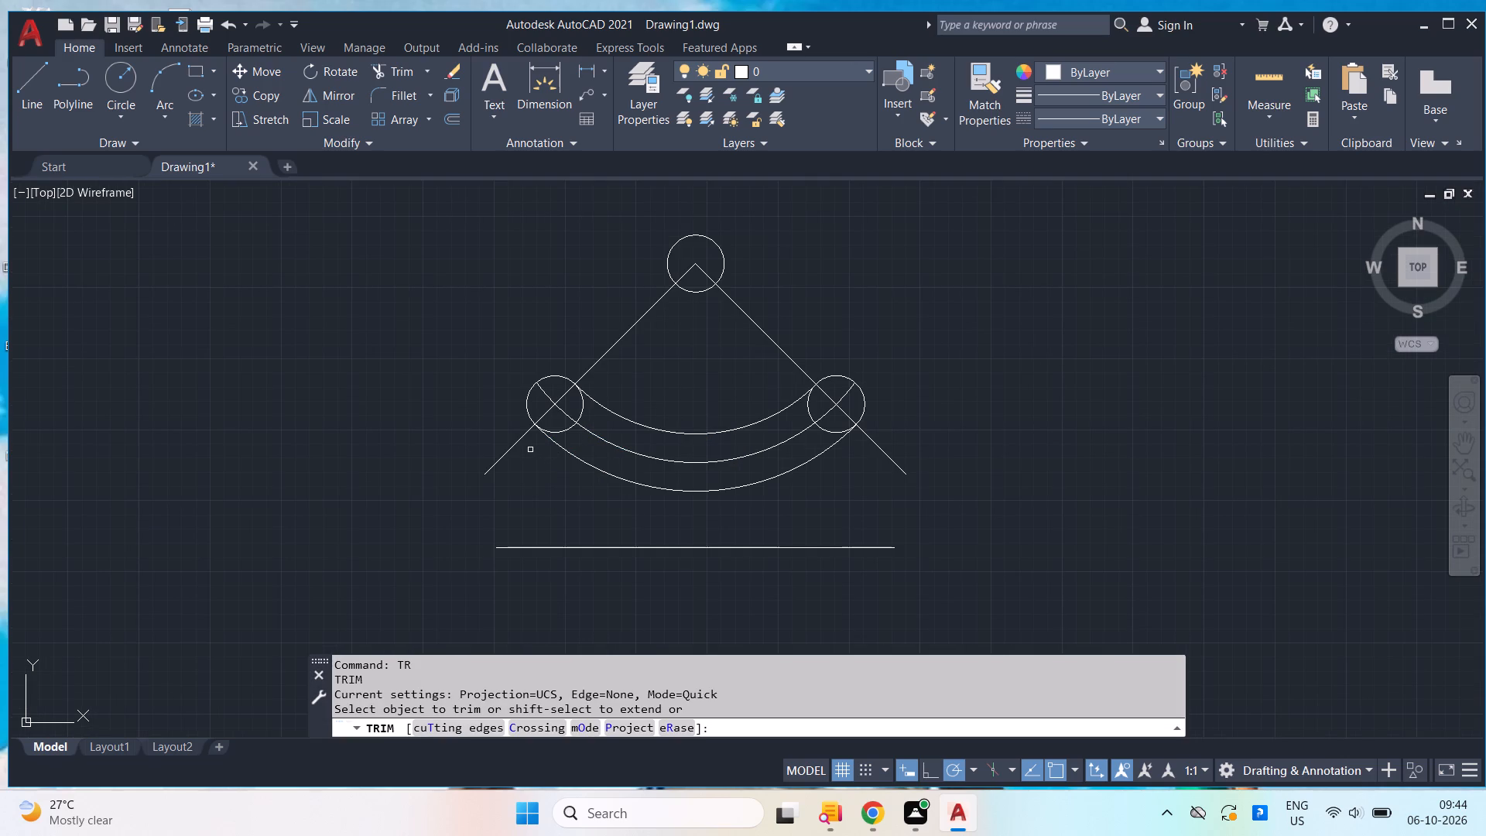
scroll(530, 450, up, 1)
middle_drag(530, 450, 515, 499)
drag(497, 476, 522, 516)
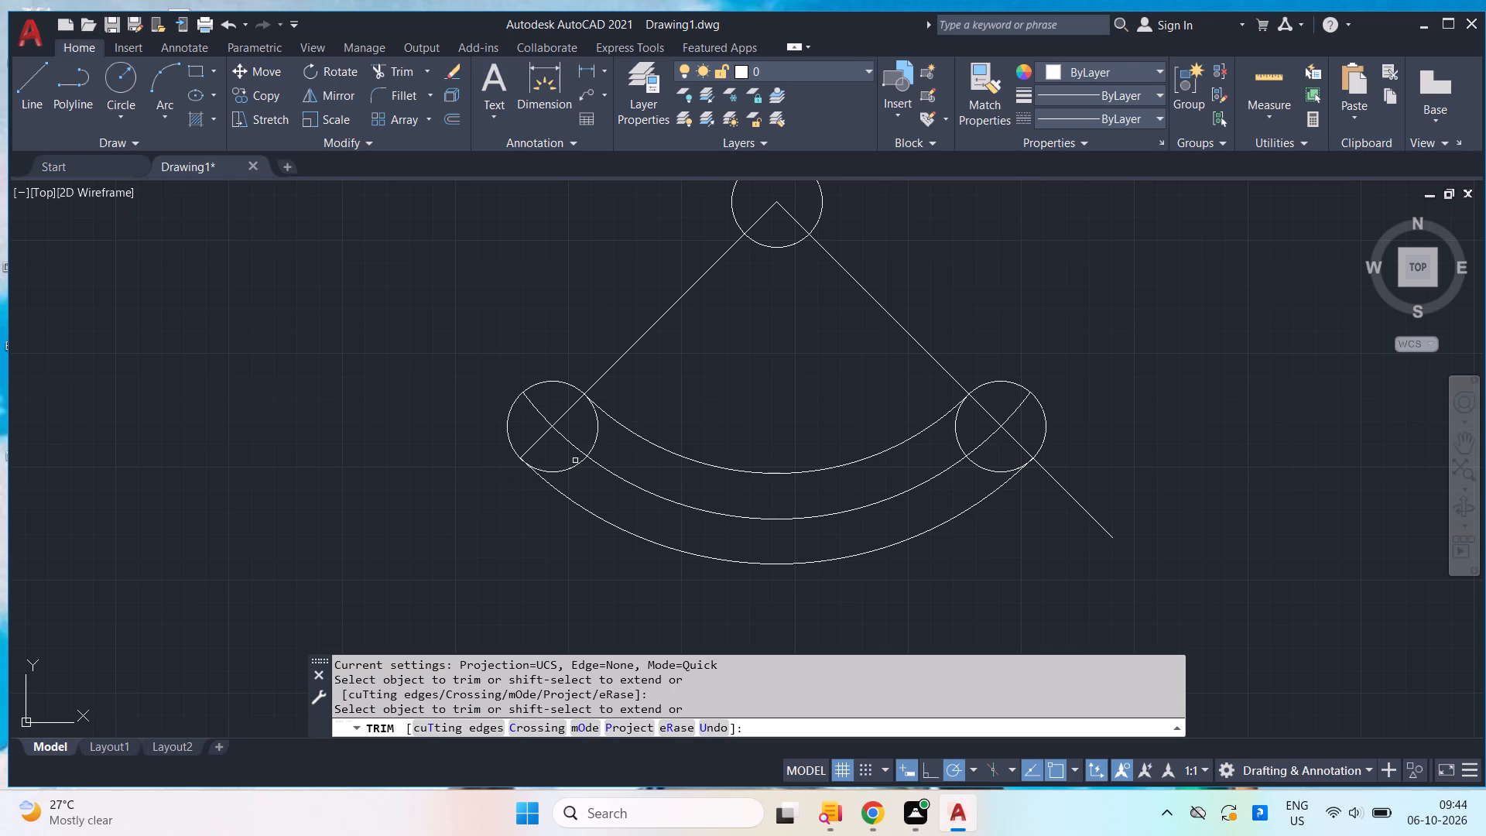
drag(625, 331, 696, 392)
drag(758, 341, 961, 259)
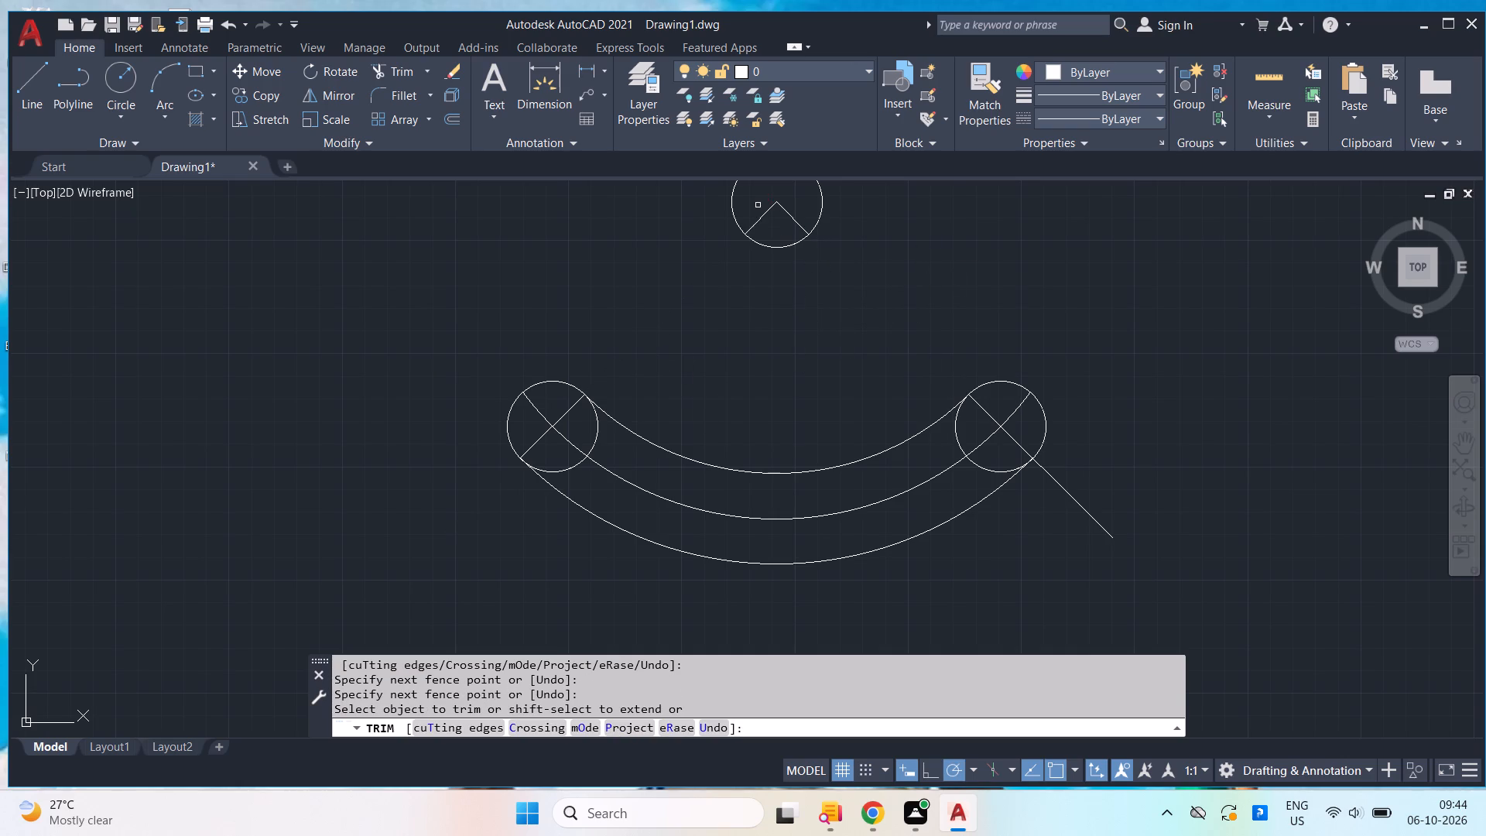
drag(758, 205, 806, 214)
Trim the middle arc, everything inside the lower end circles and the right diagonal's tail, leaving a closed curved slot outline.
scroll(645, 394, up, 1)
drag(528, 431, 481, 426)
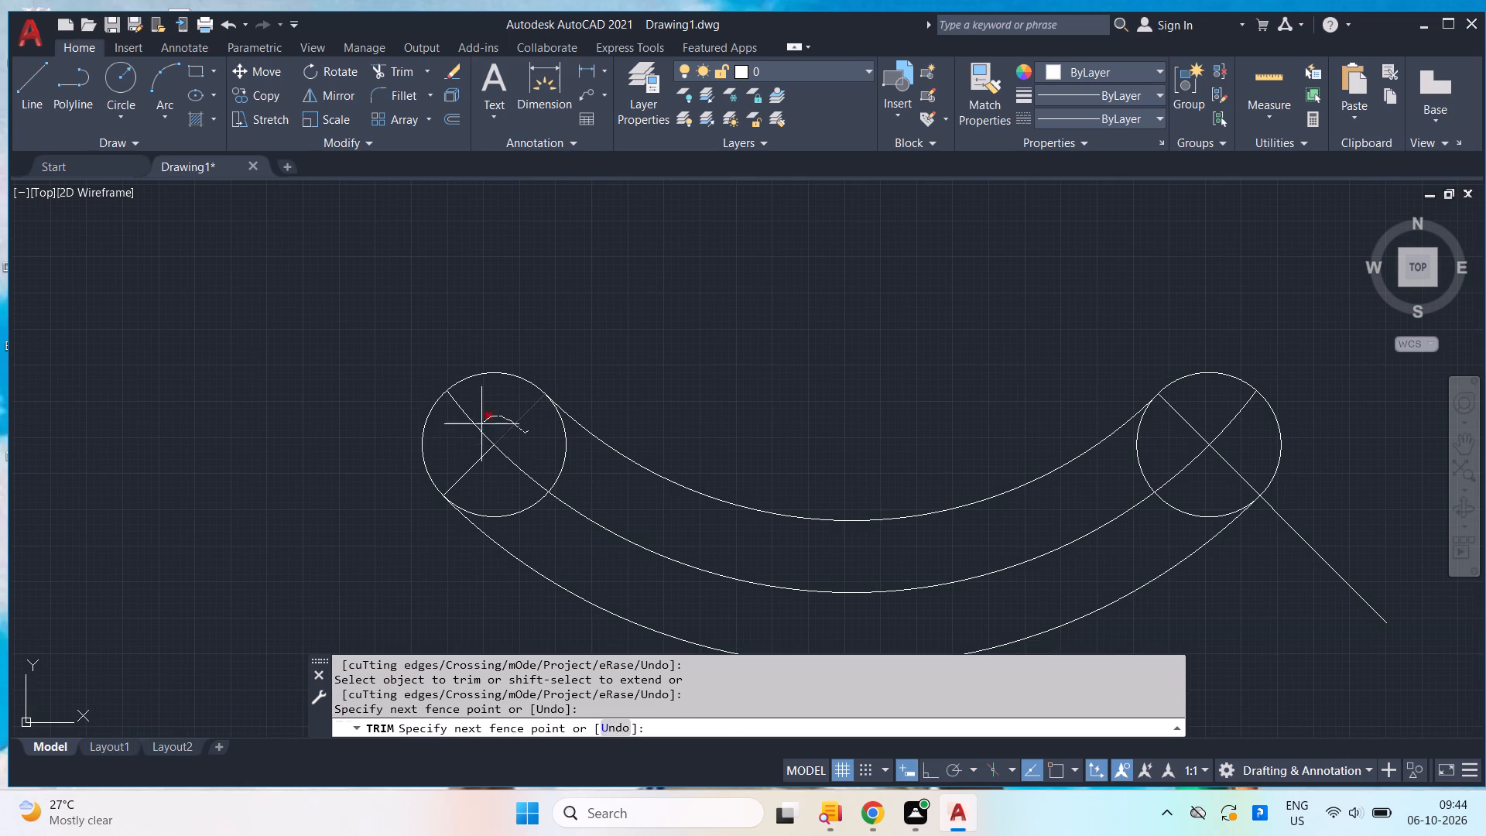
drag(481, 426, 523, 440)
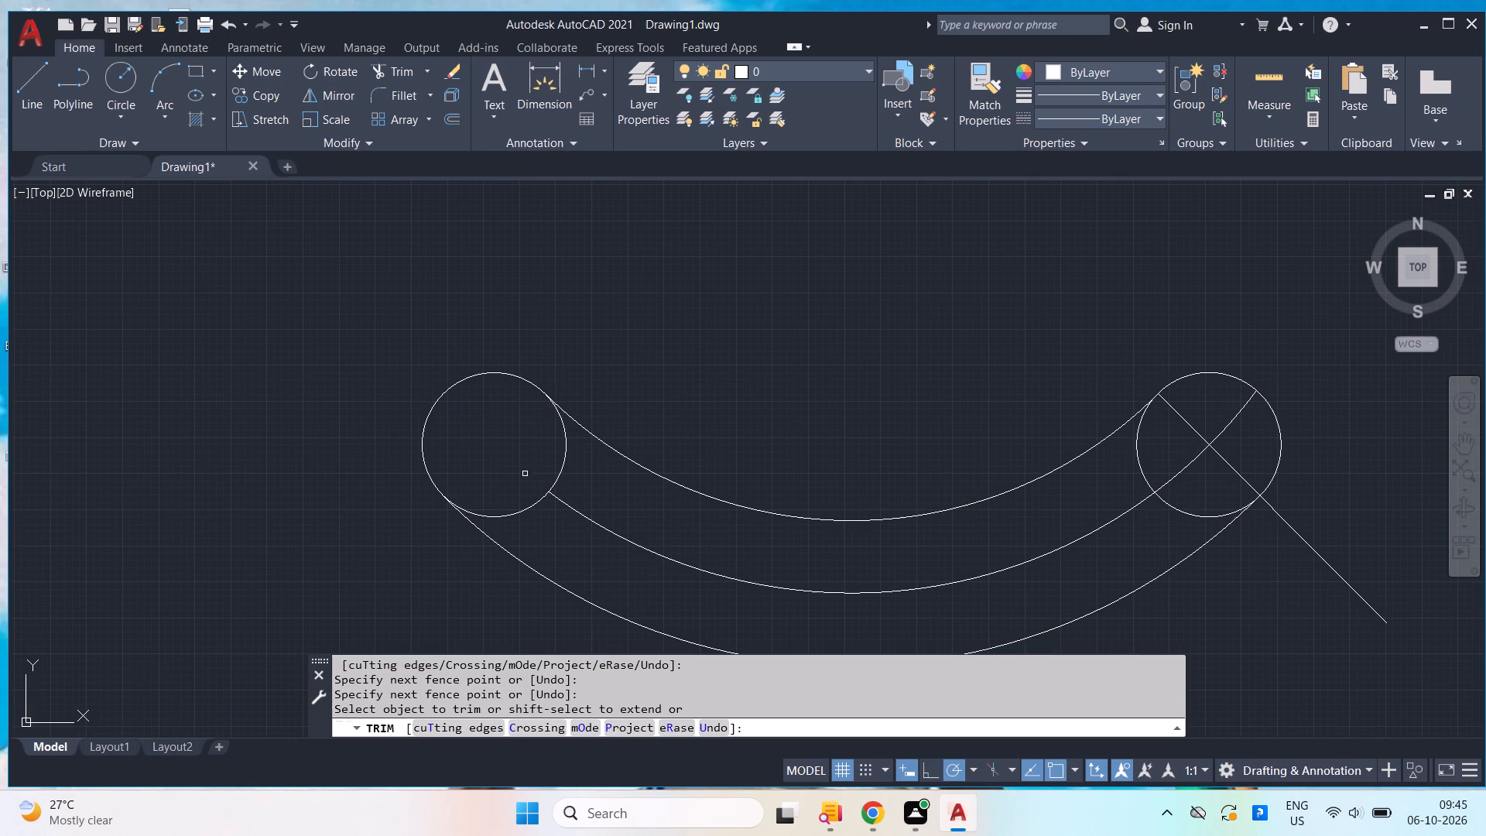
drag(515, 485, 540, 516)
drag(523, 449, 604, 516)
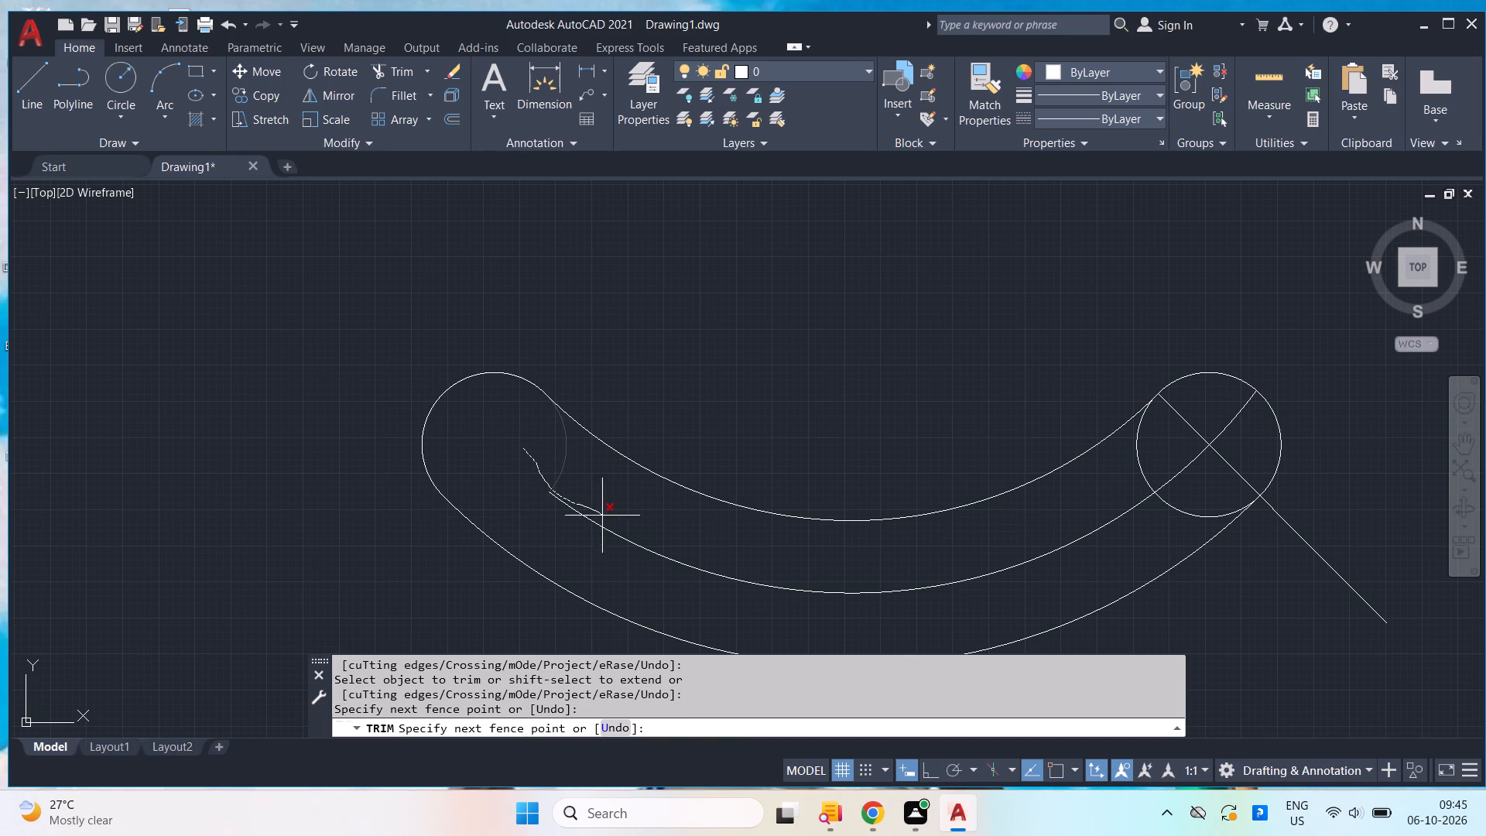
drag(604, 516, 1217, 462)
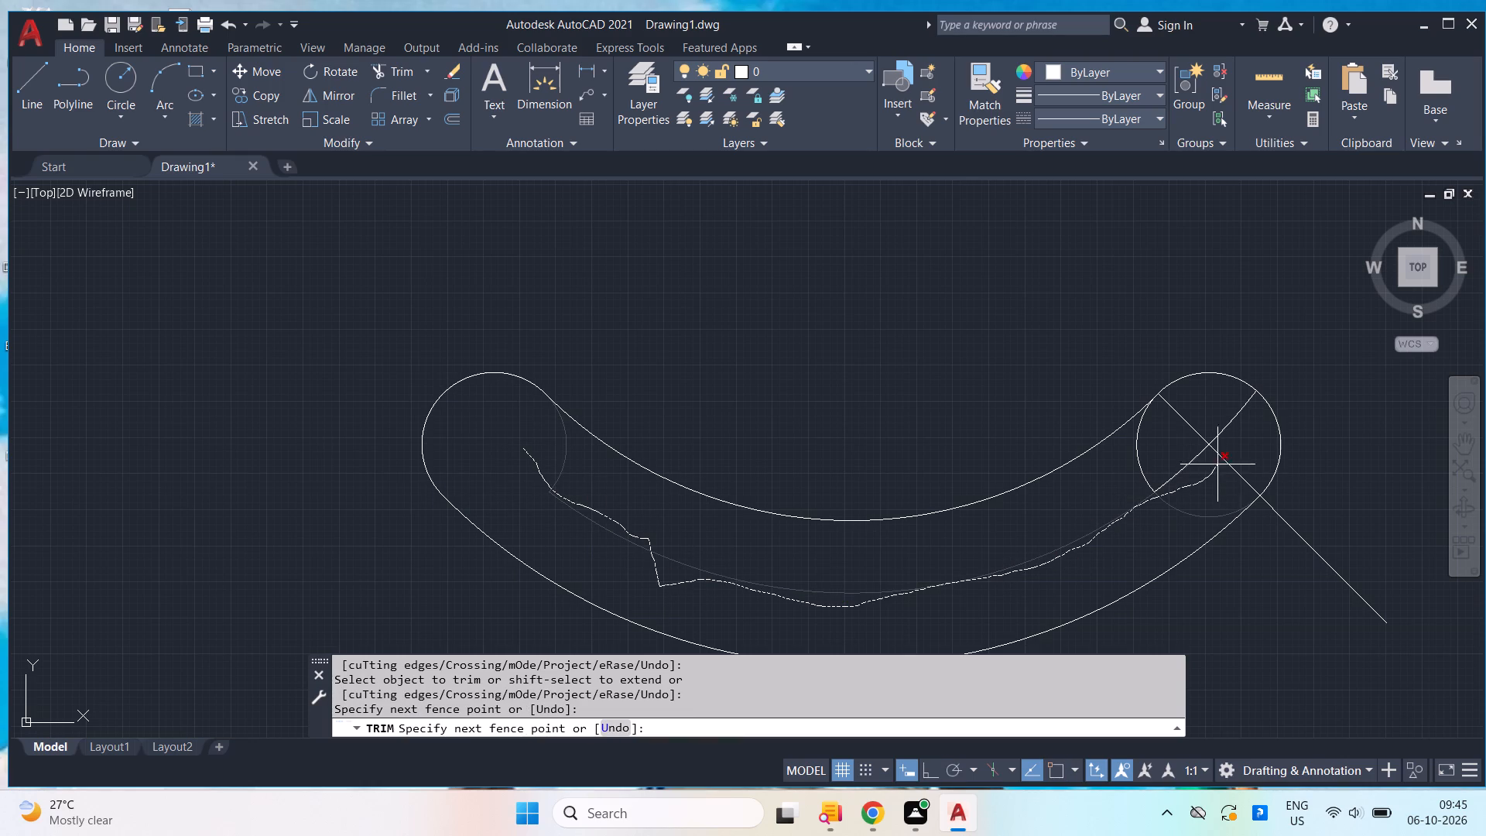
drag(1217, 462, 1138, 510)
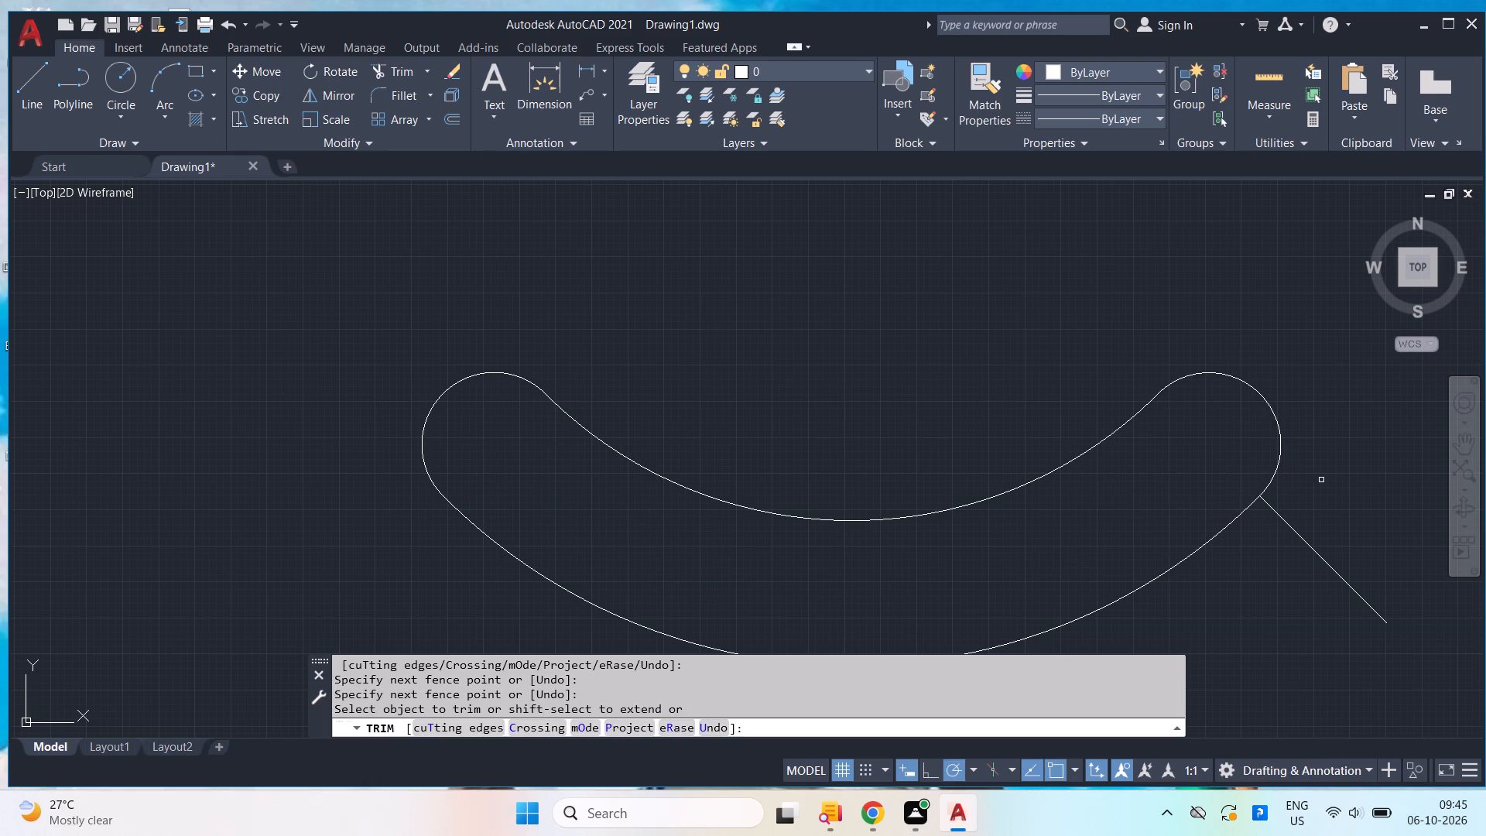
drag(1323, 485, 1272, 608)
scroll(1236, 595, down, 3)
middle_drag(1271, 550, 1047, 359)
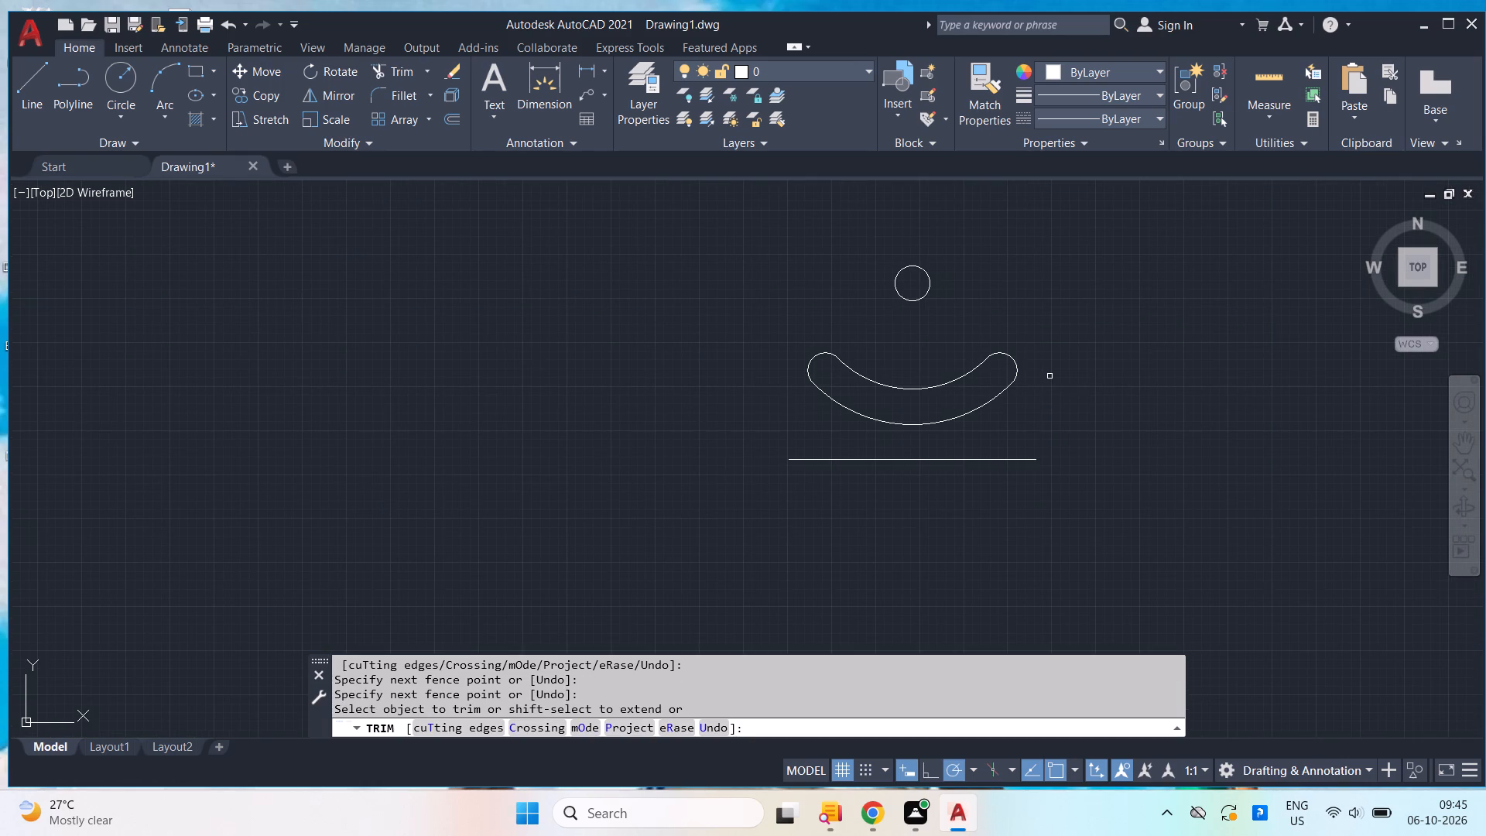
key(Escape)
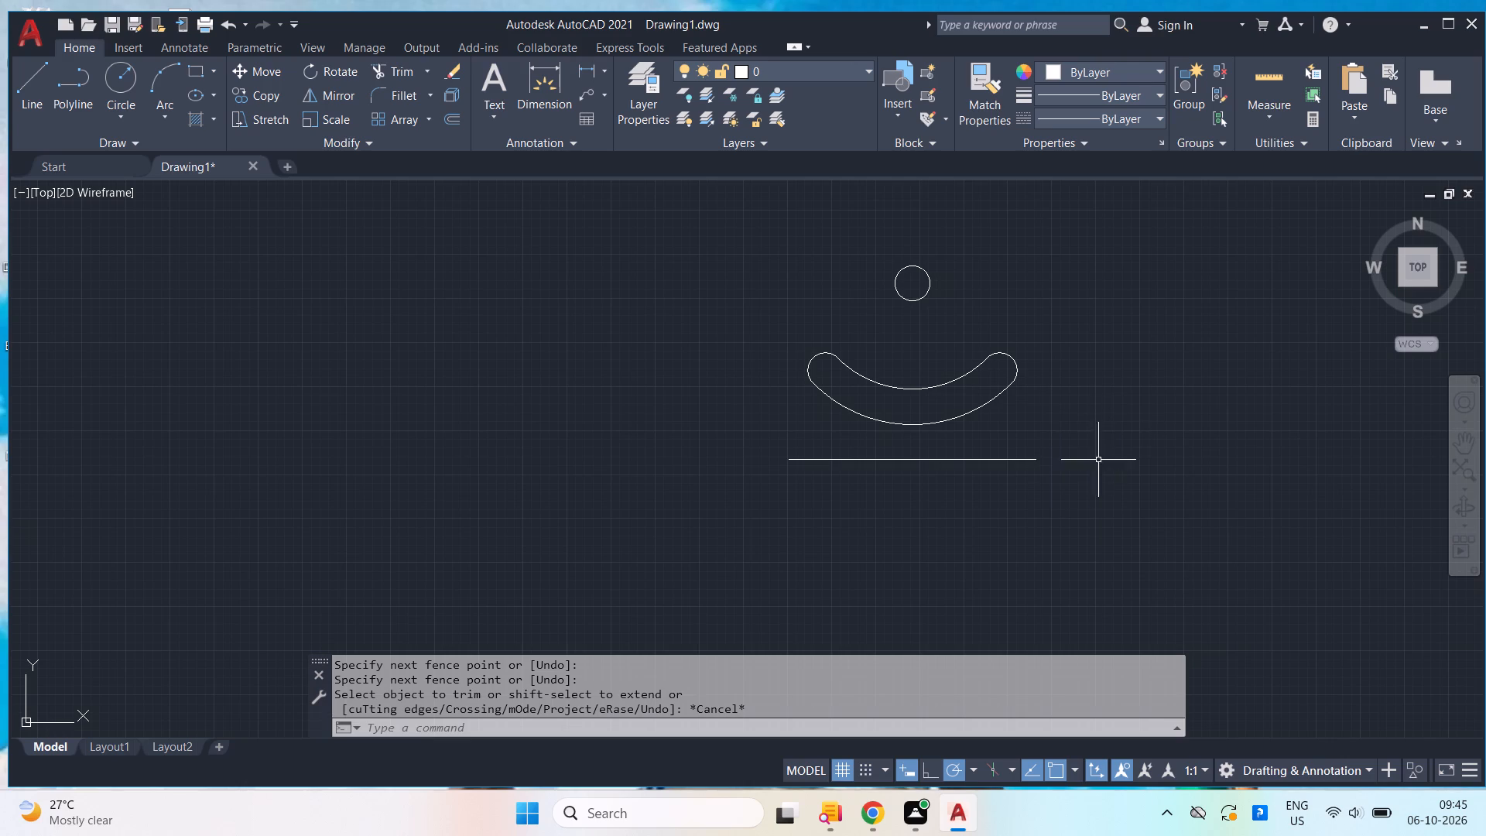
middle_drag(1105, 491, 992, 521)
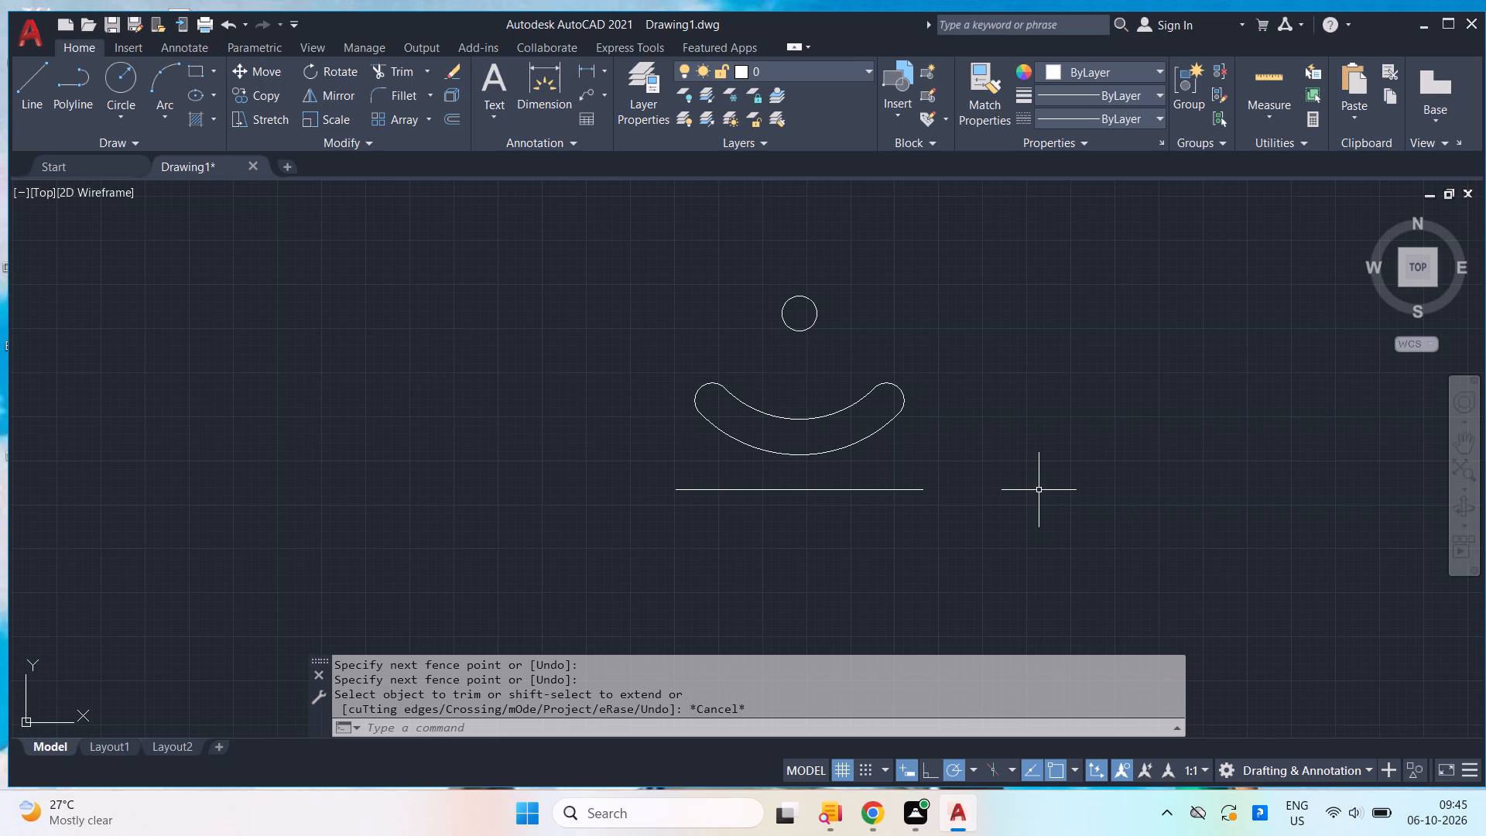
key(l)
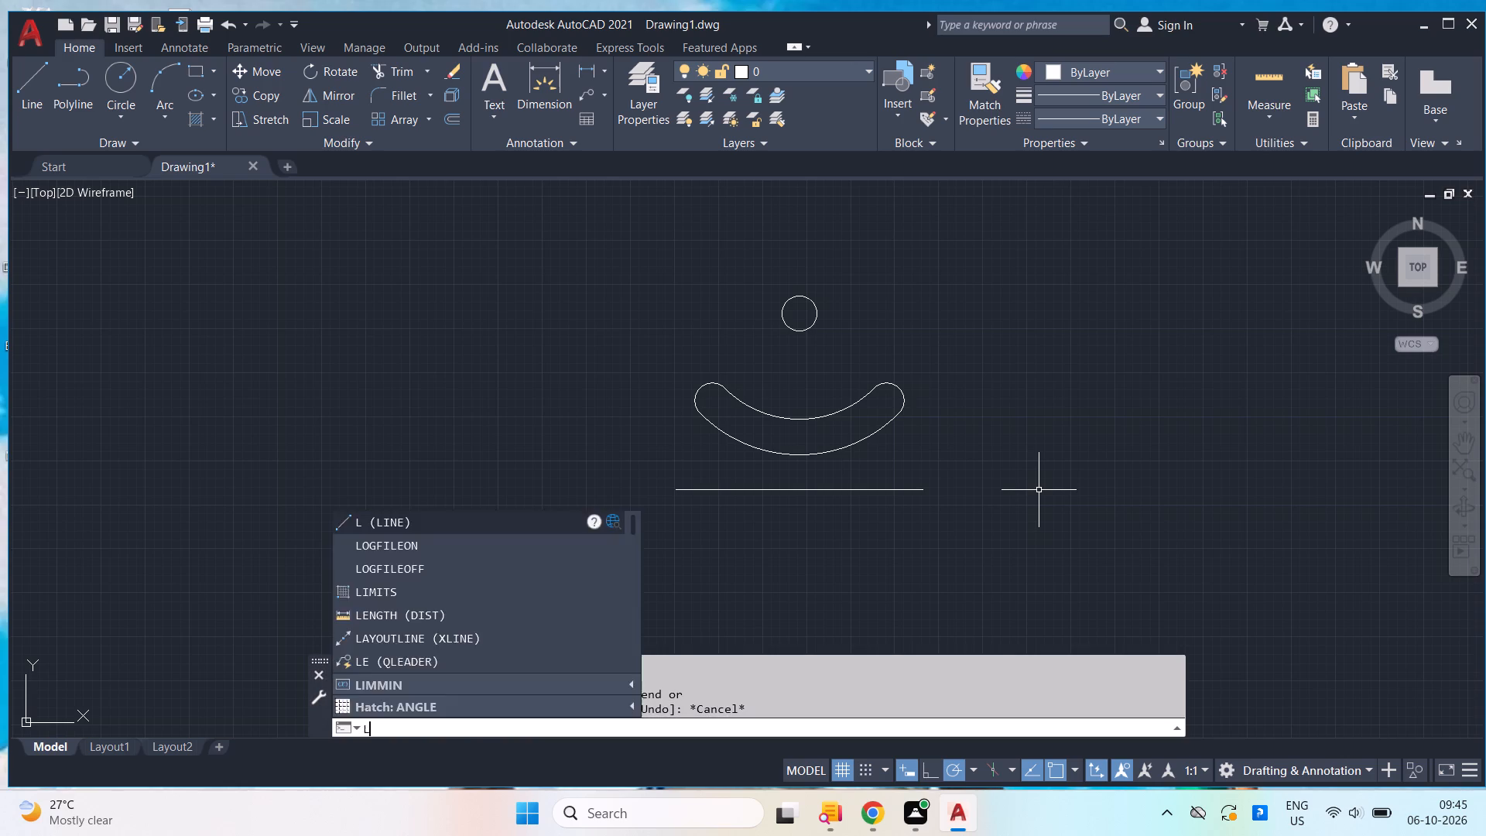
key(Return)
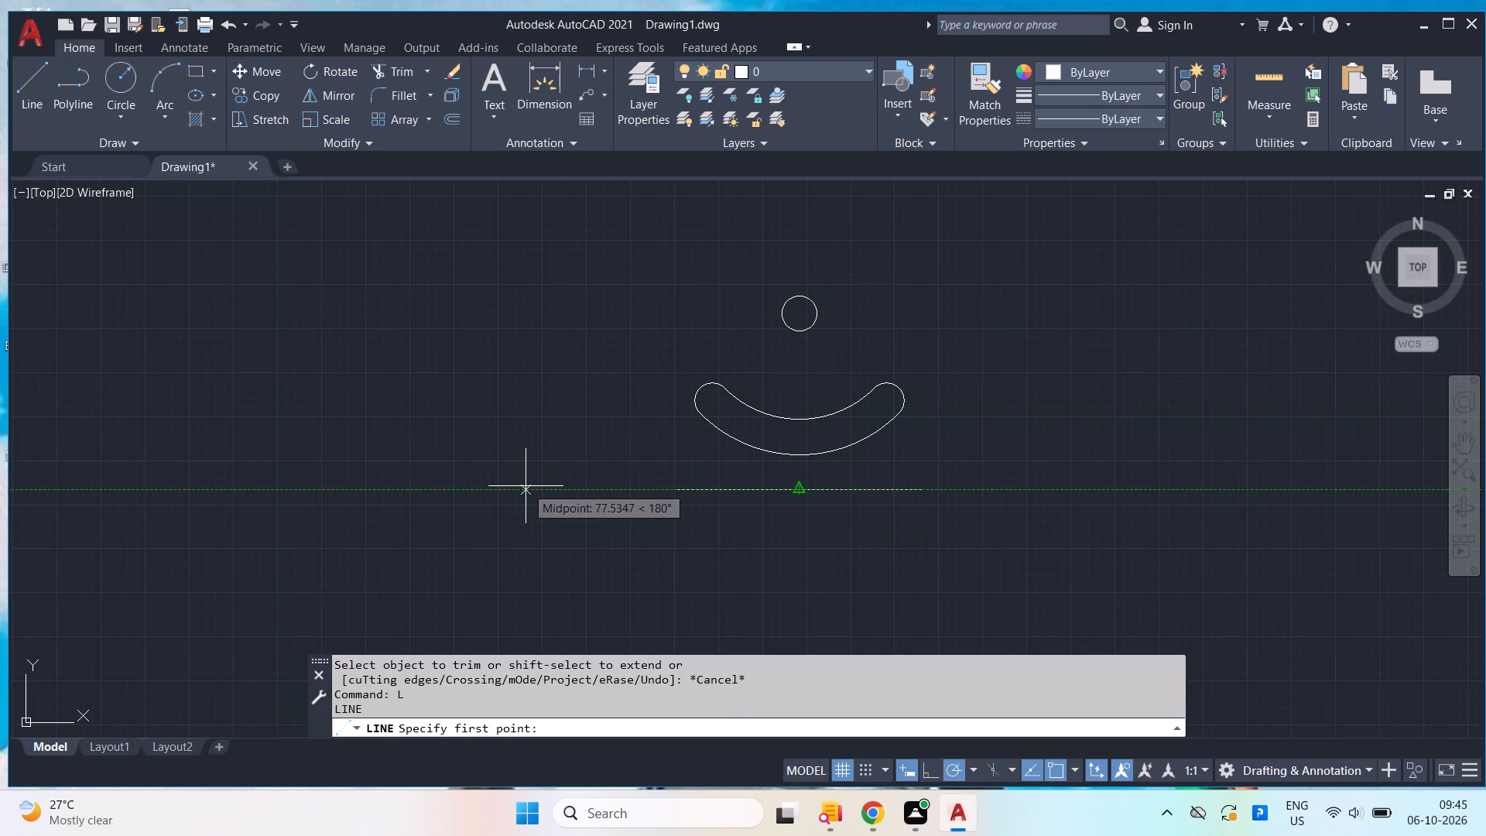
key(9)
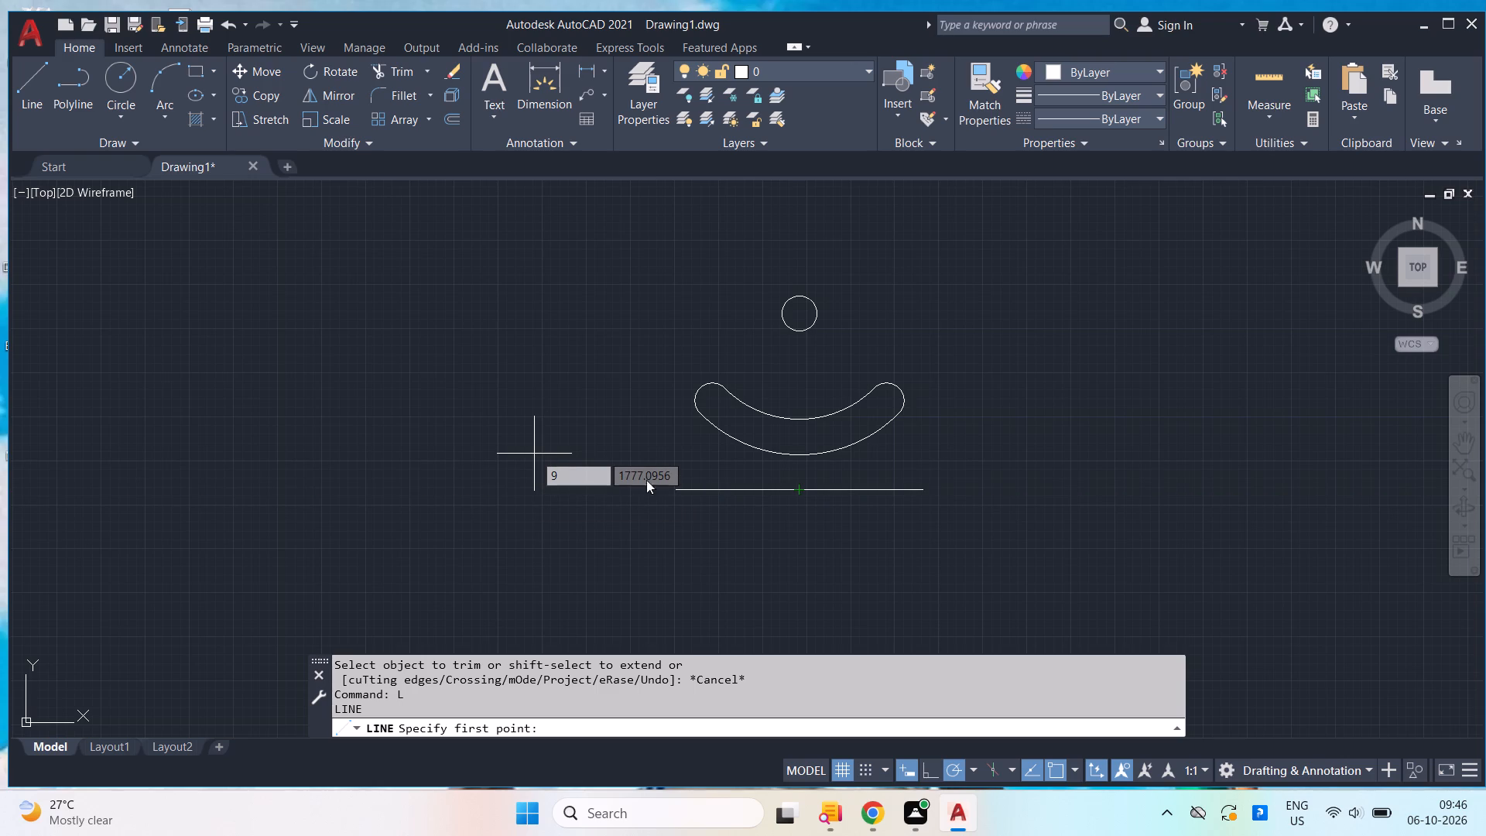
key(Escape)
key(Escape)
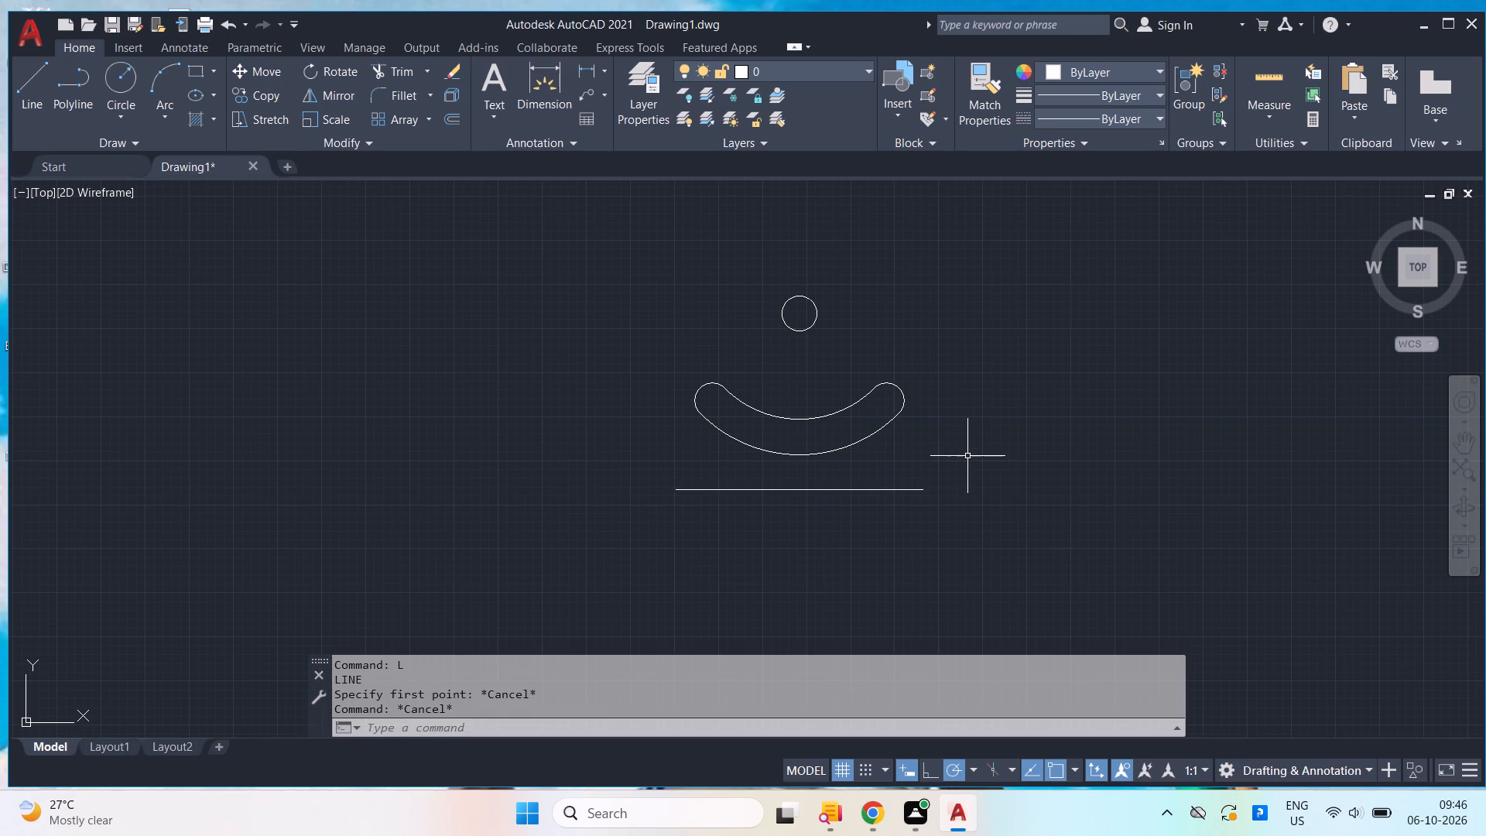
Start a line at a point tracked 90 units to the left of the base line's midpoint.
key(l)
key(Return)
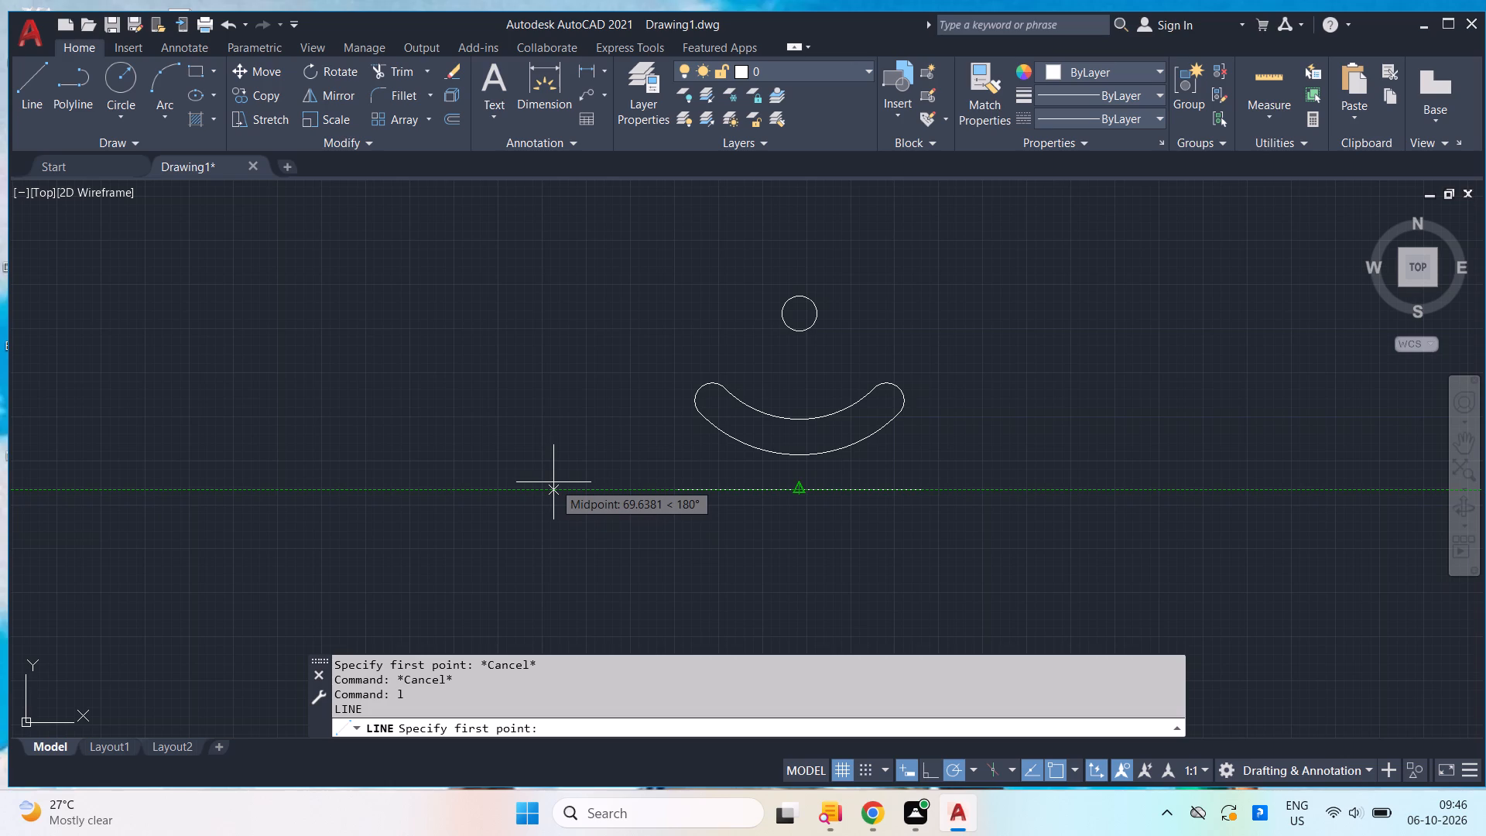
key(9)
key(0)
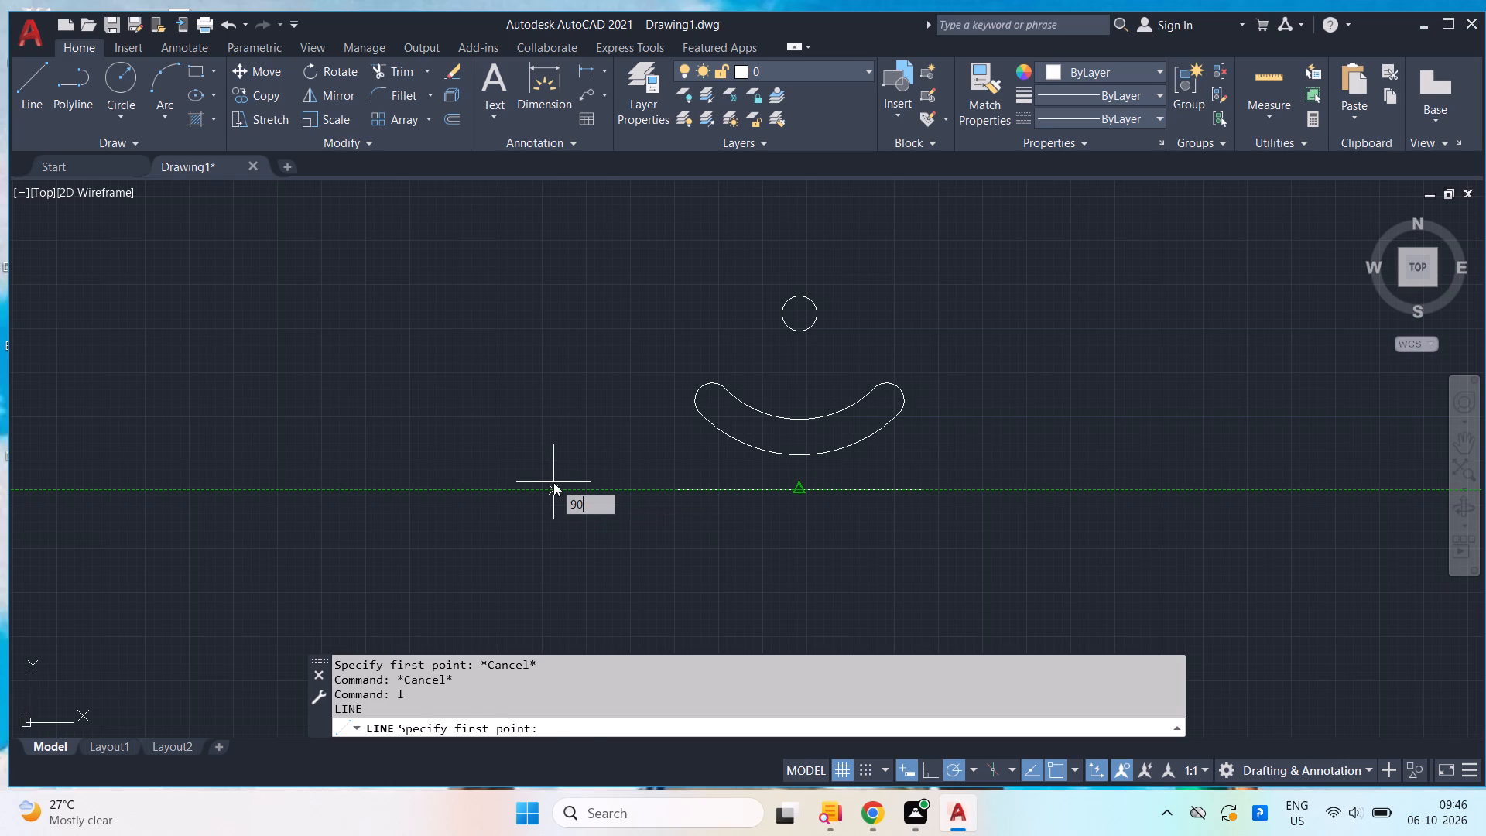
key(Return)
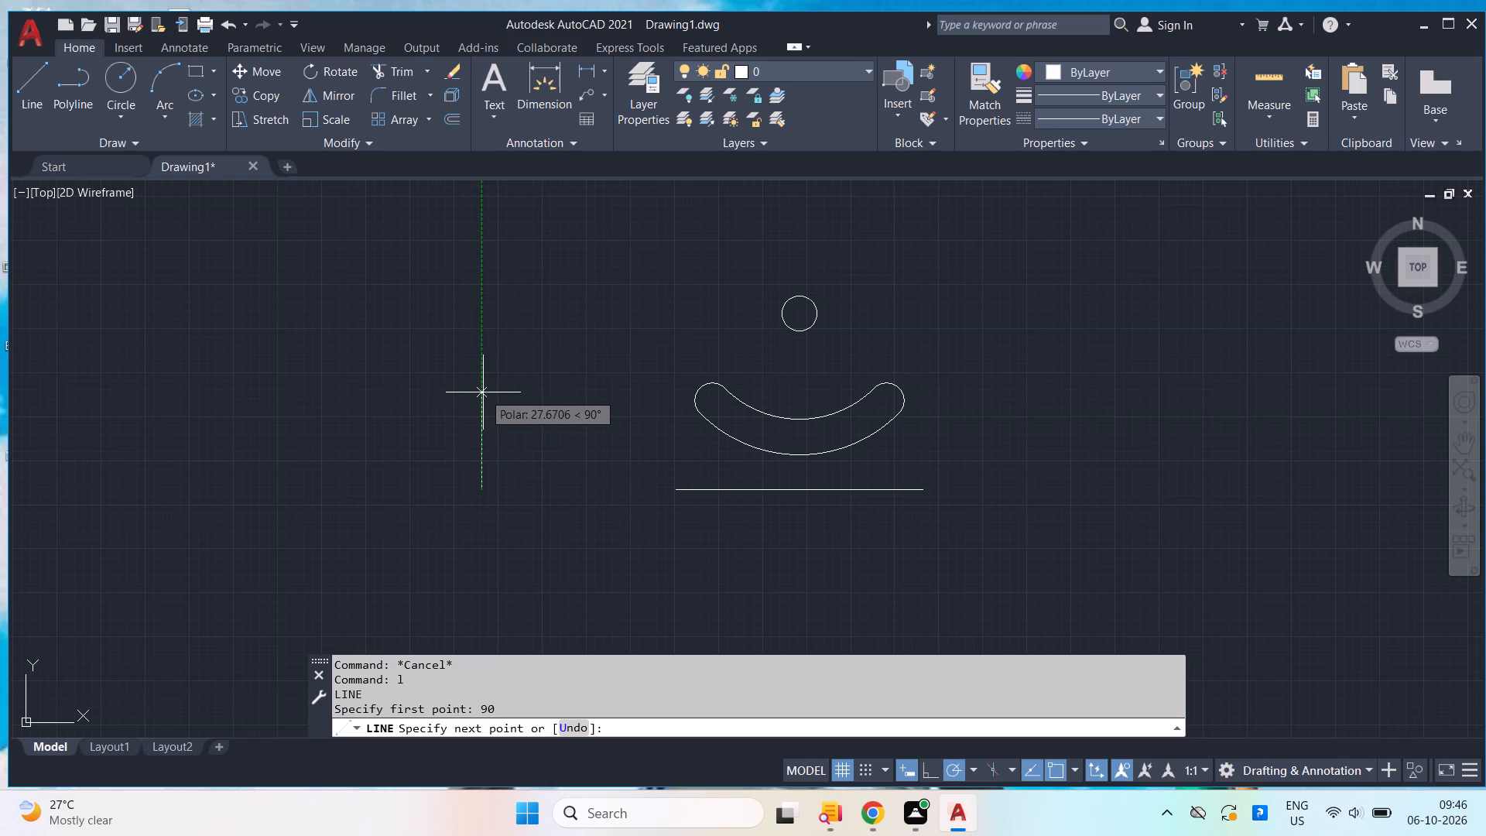
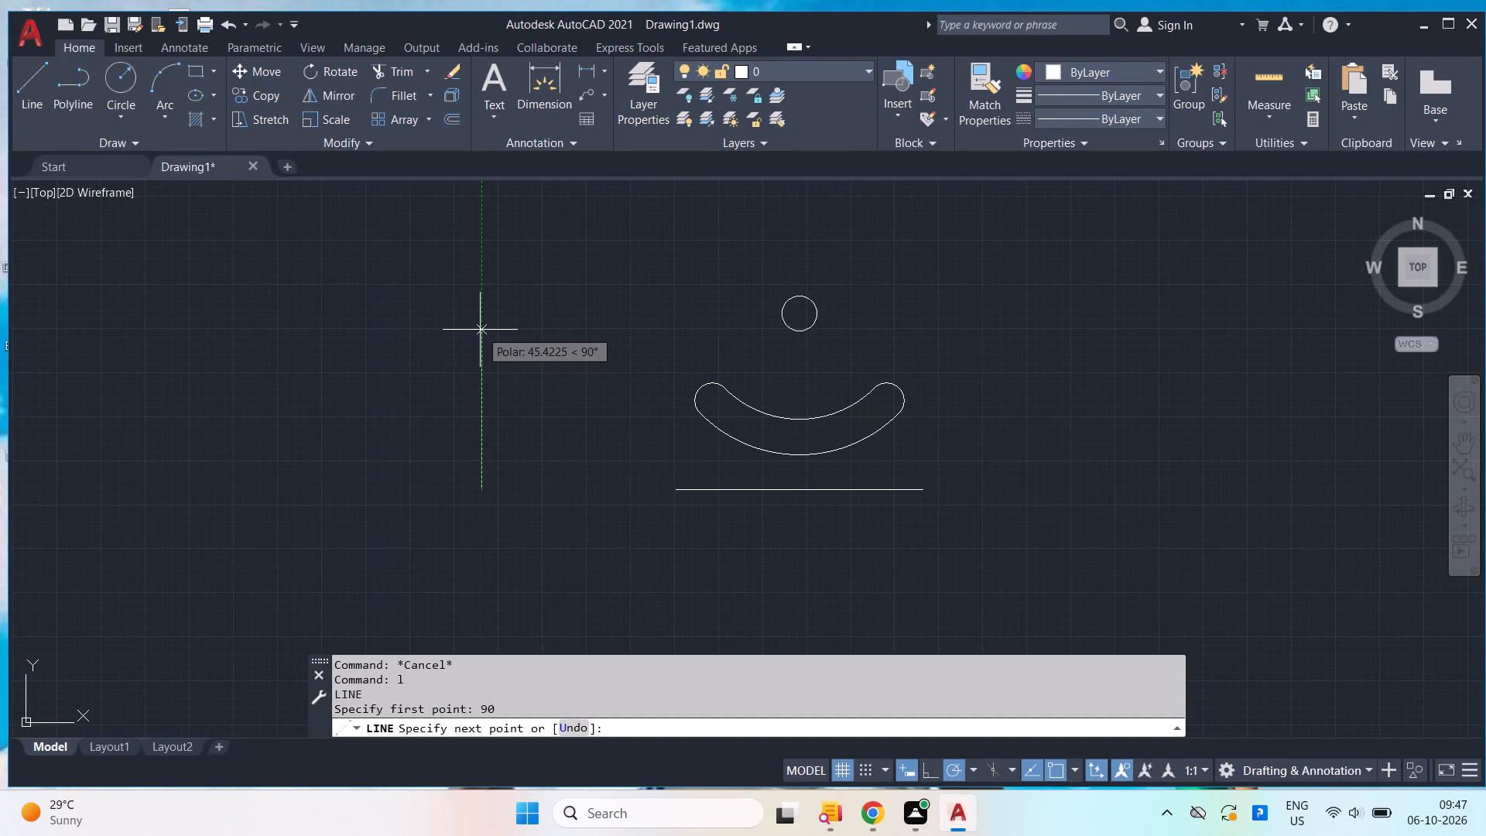
Draw the outline's left edge as a vertical line 89 units straight up from the tracked start point.
text(89)
key(Return)
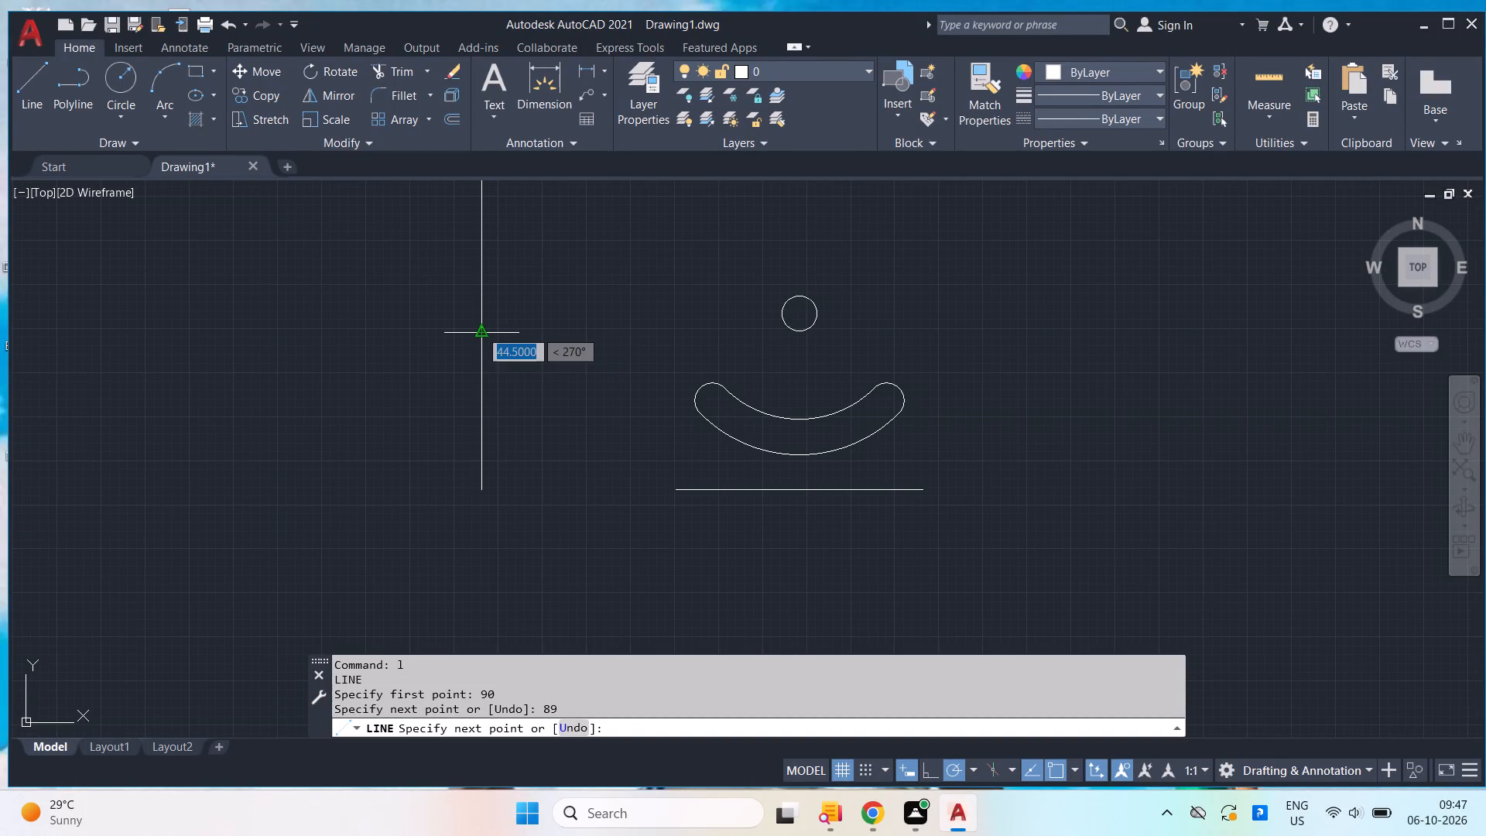
Continue the outline with a horizontal segment to the right from the top end of the 89-unit vertical line.
scroll(486, 333, down, 3)
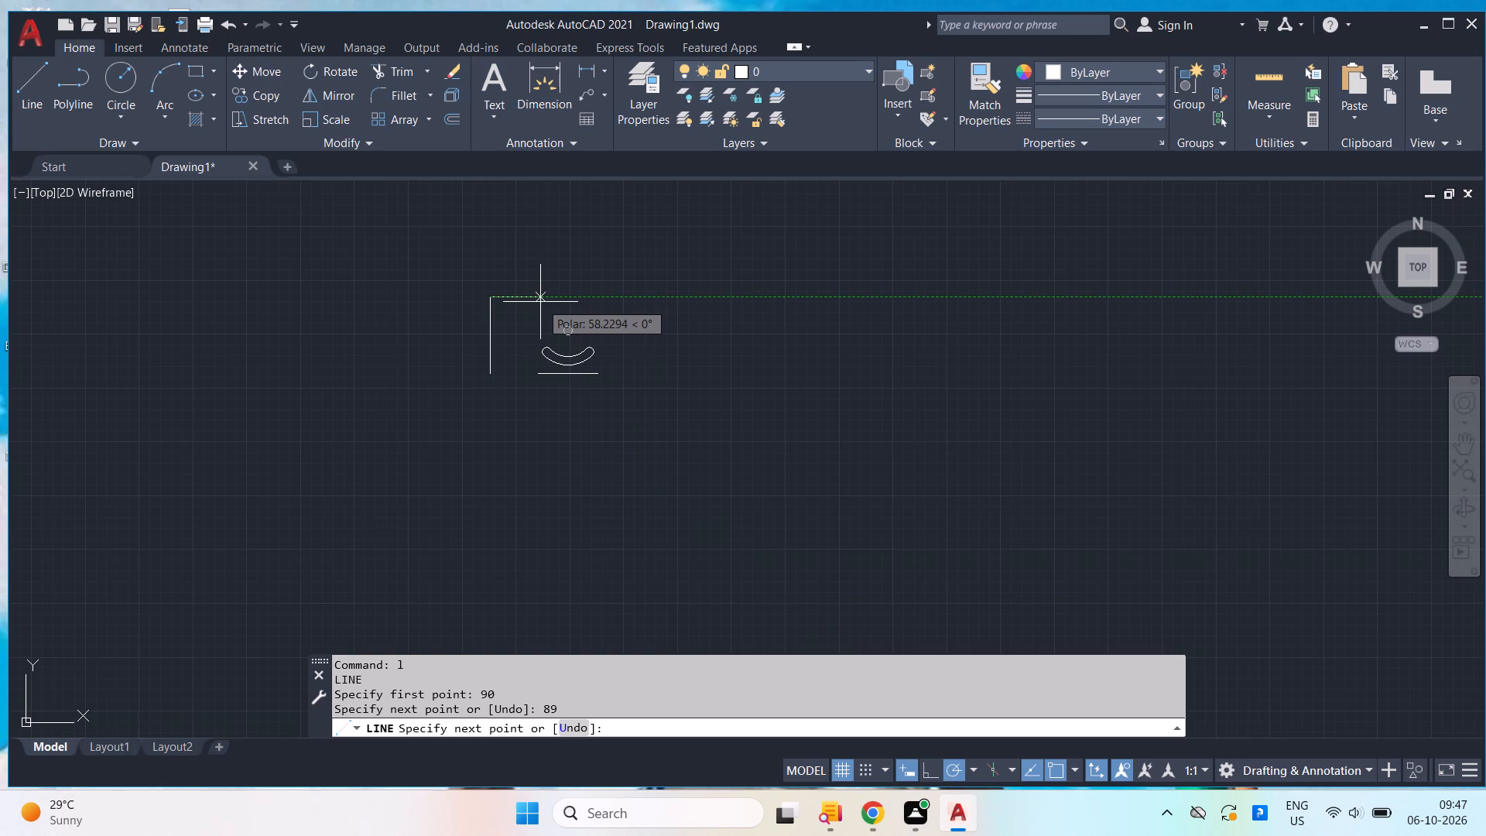
scroll(540, 302, up, 1)
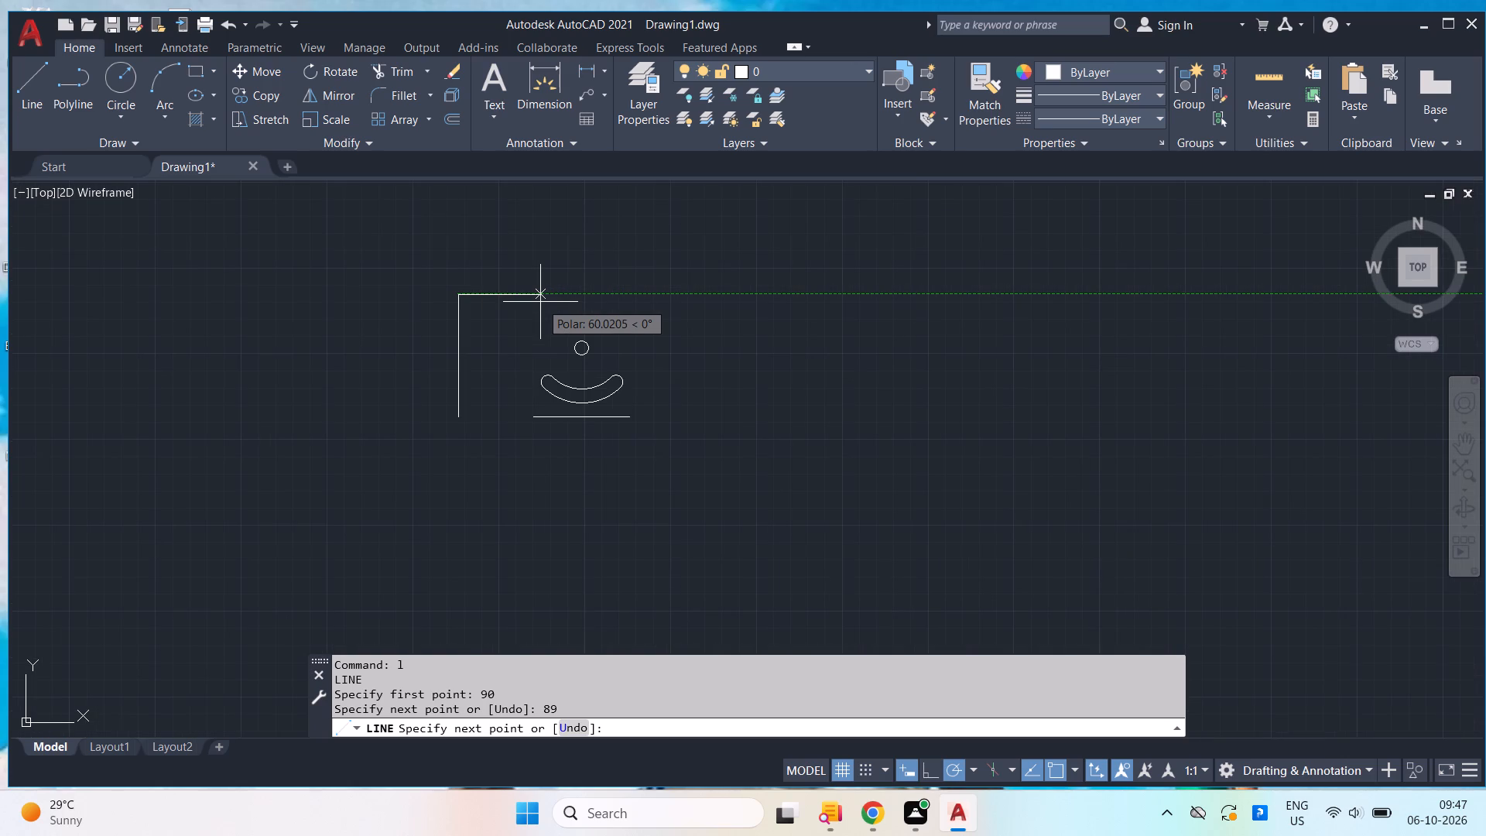
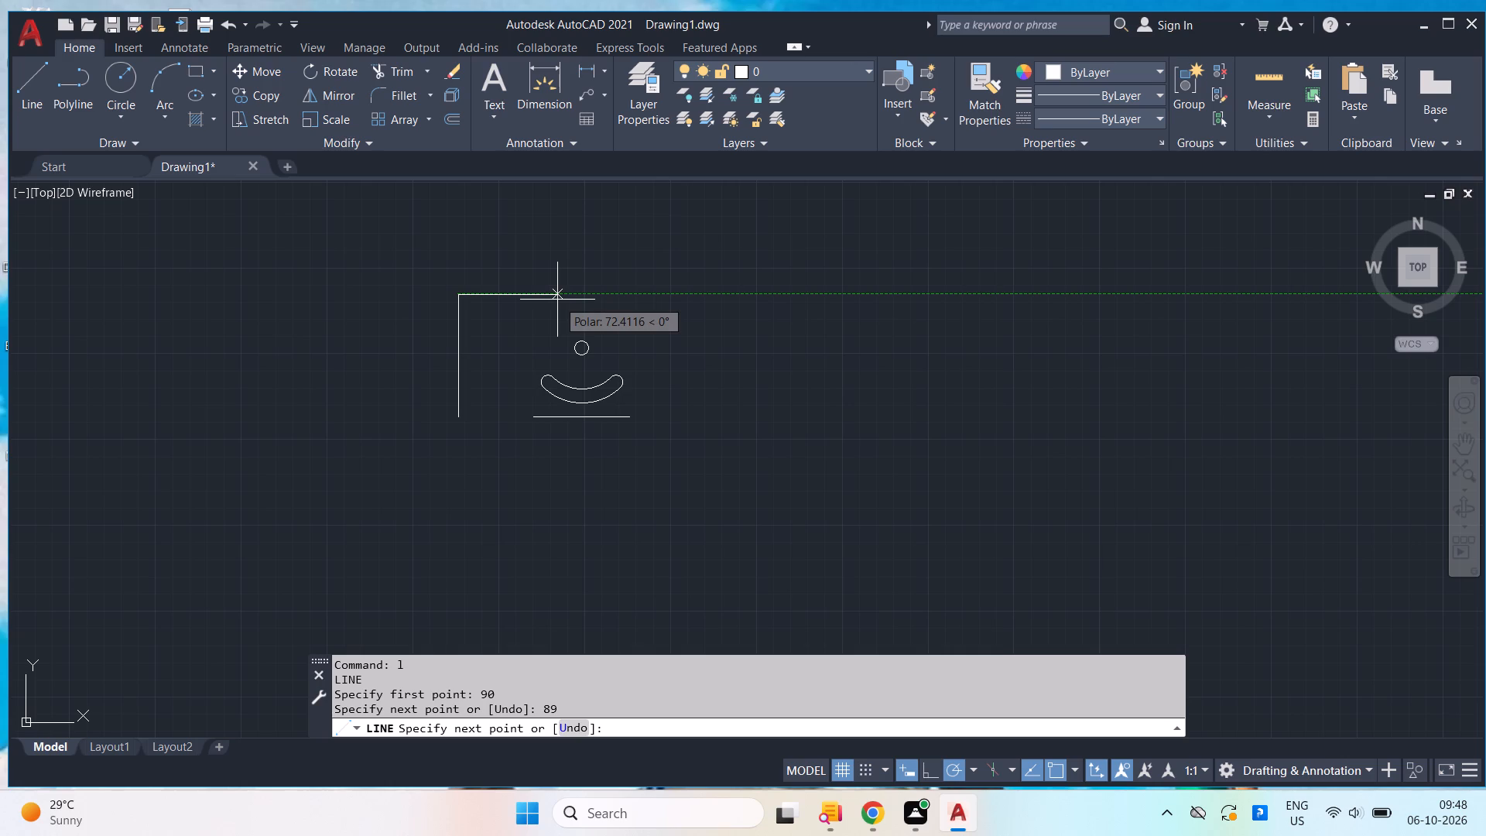
Make the outline's top horizontal segment 38 units long and end the line there.
text(38)
key(Return)
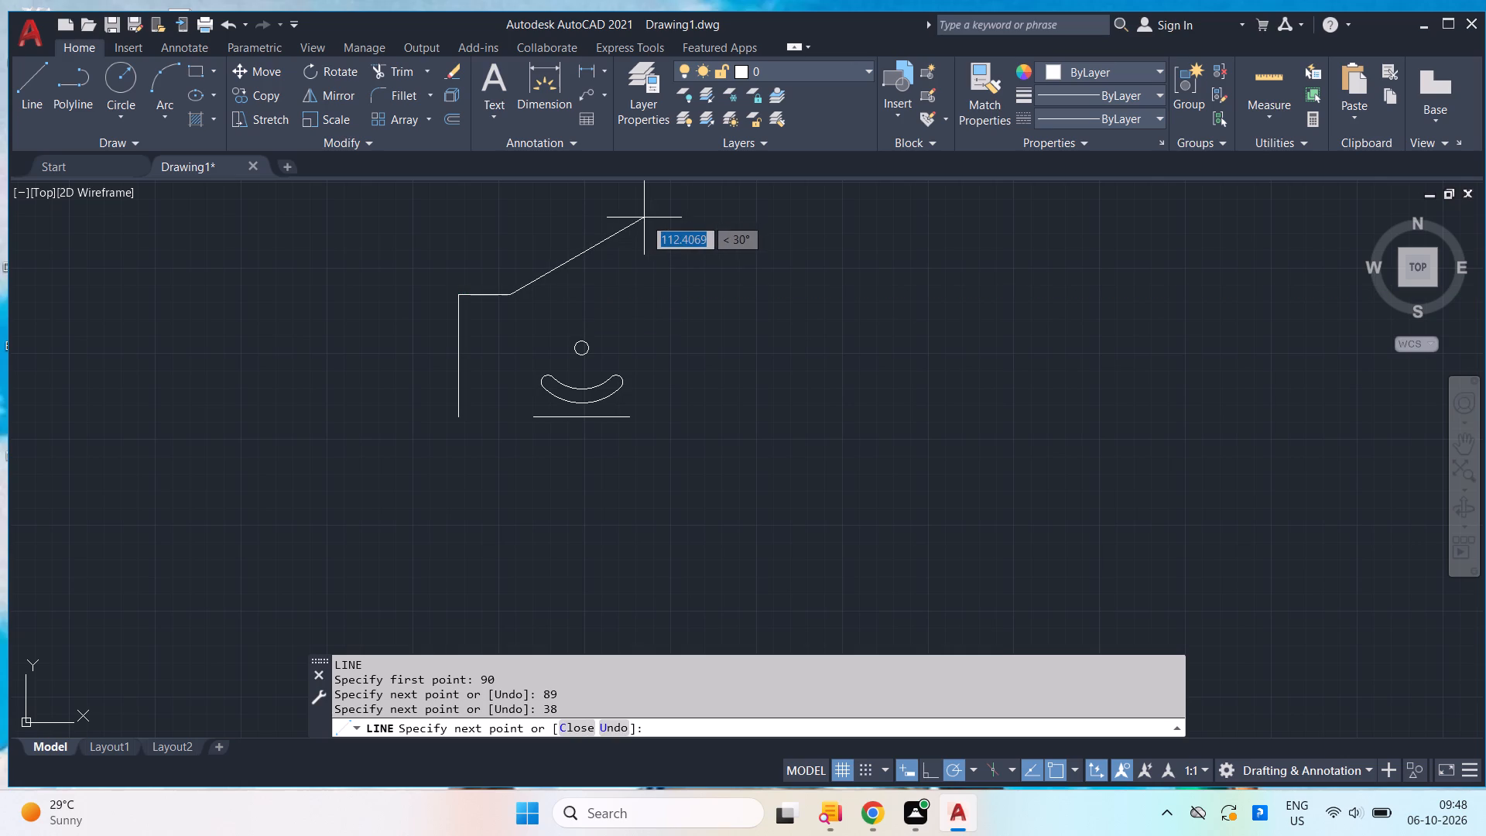
key(space)
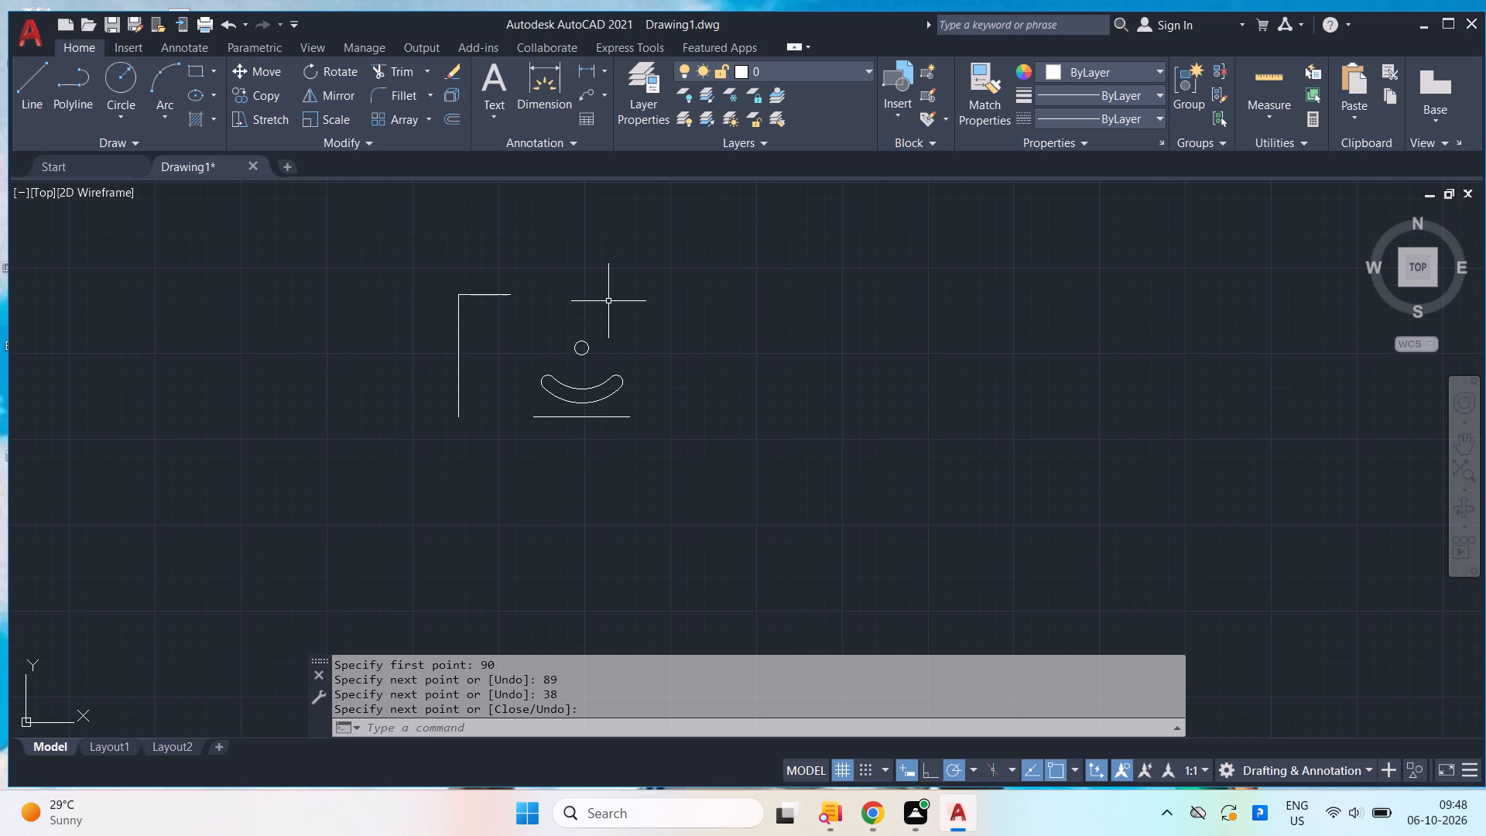
Draw a 15-unit vertical line straight down from a point on the top edge 15 units right of the outline's upper-left corner.
scroll(565, 286, up, 1)
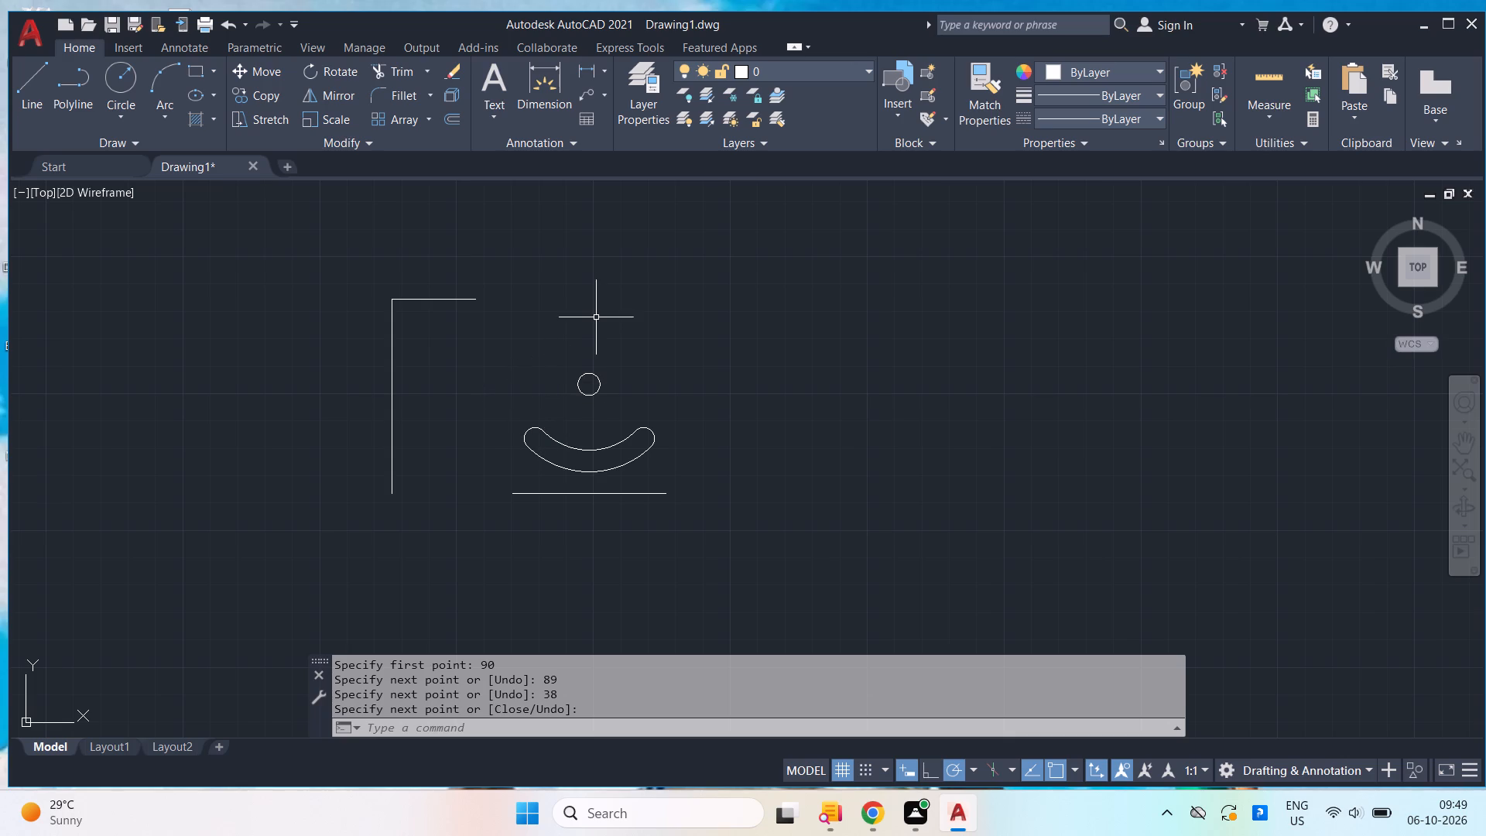
key(l)
key(Return)
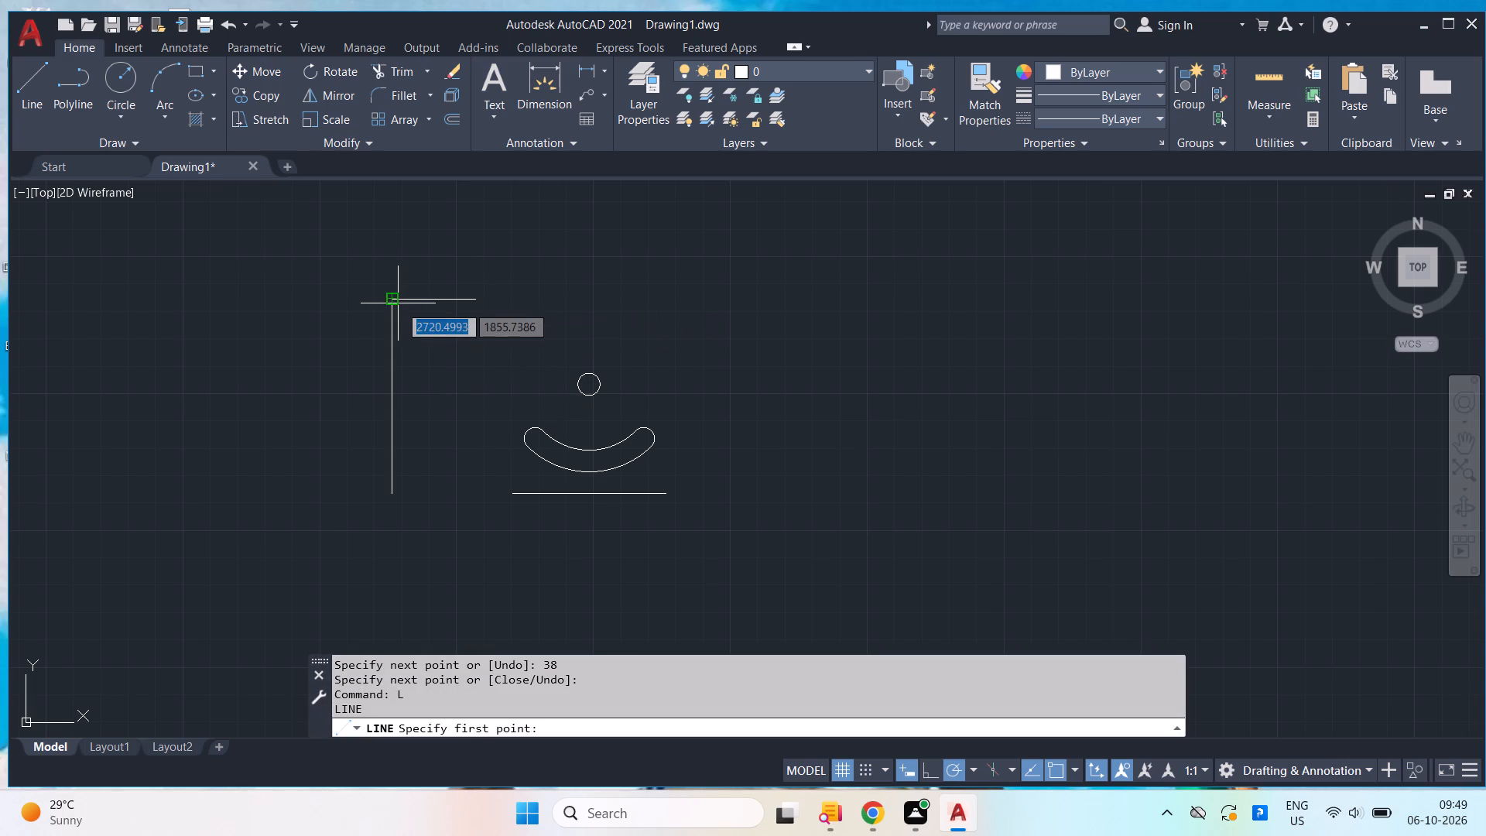
text(15)
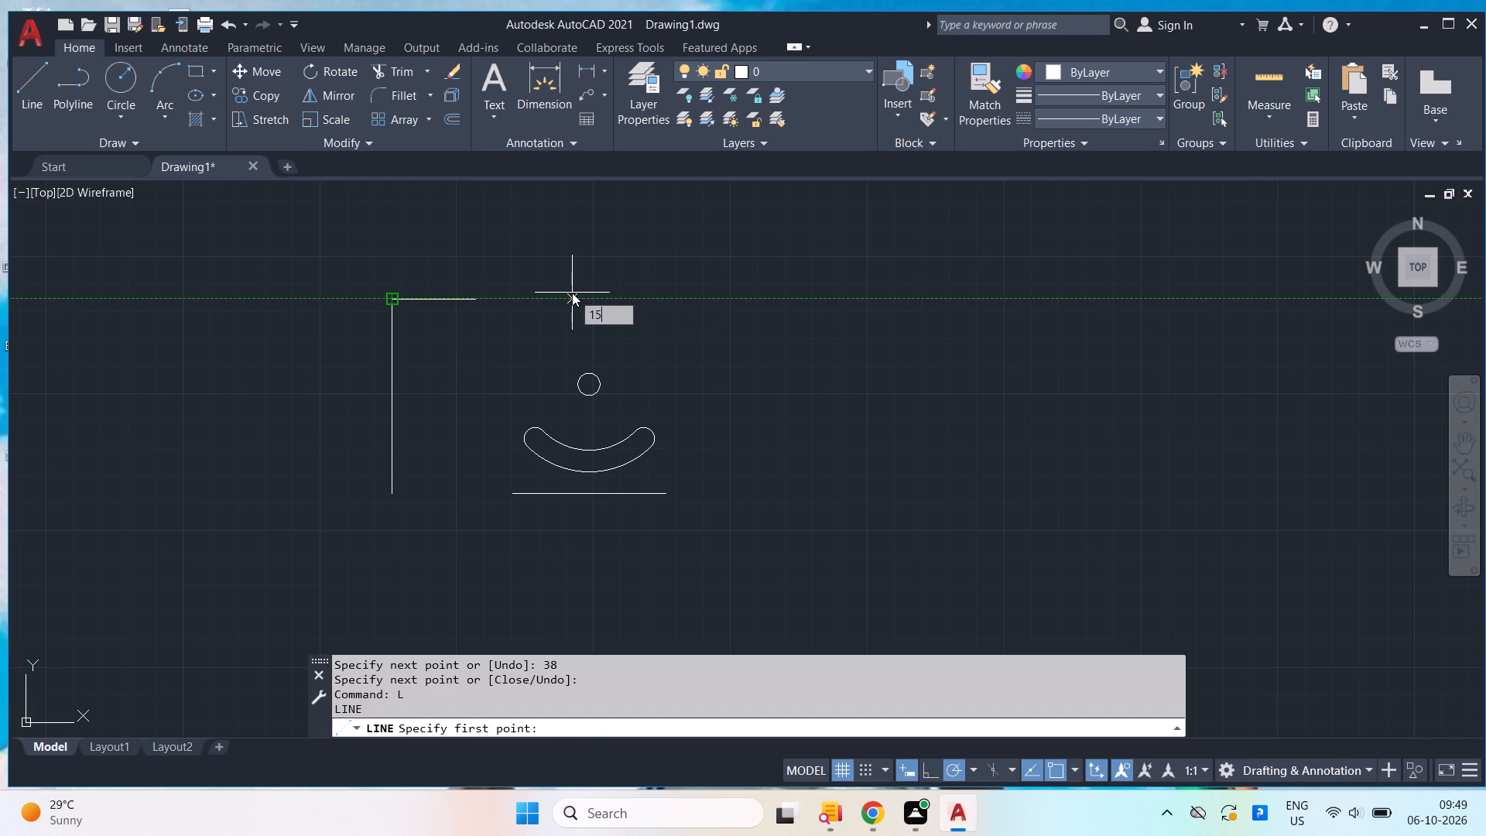
key(Return)
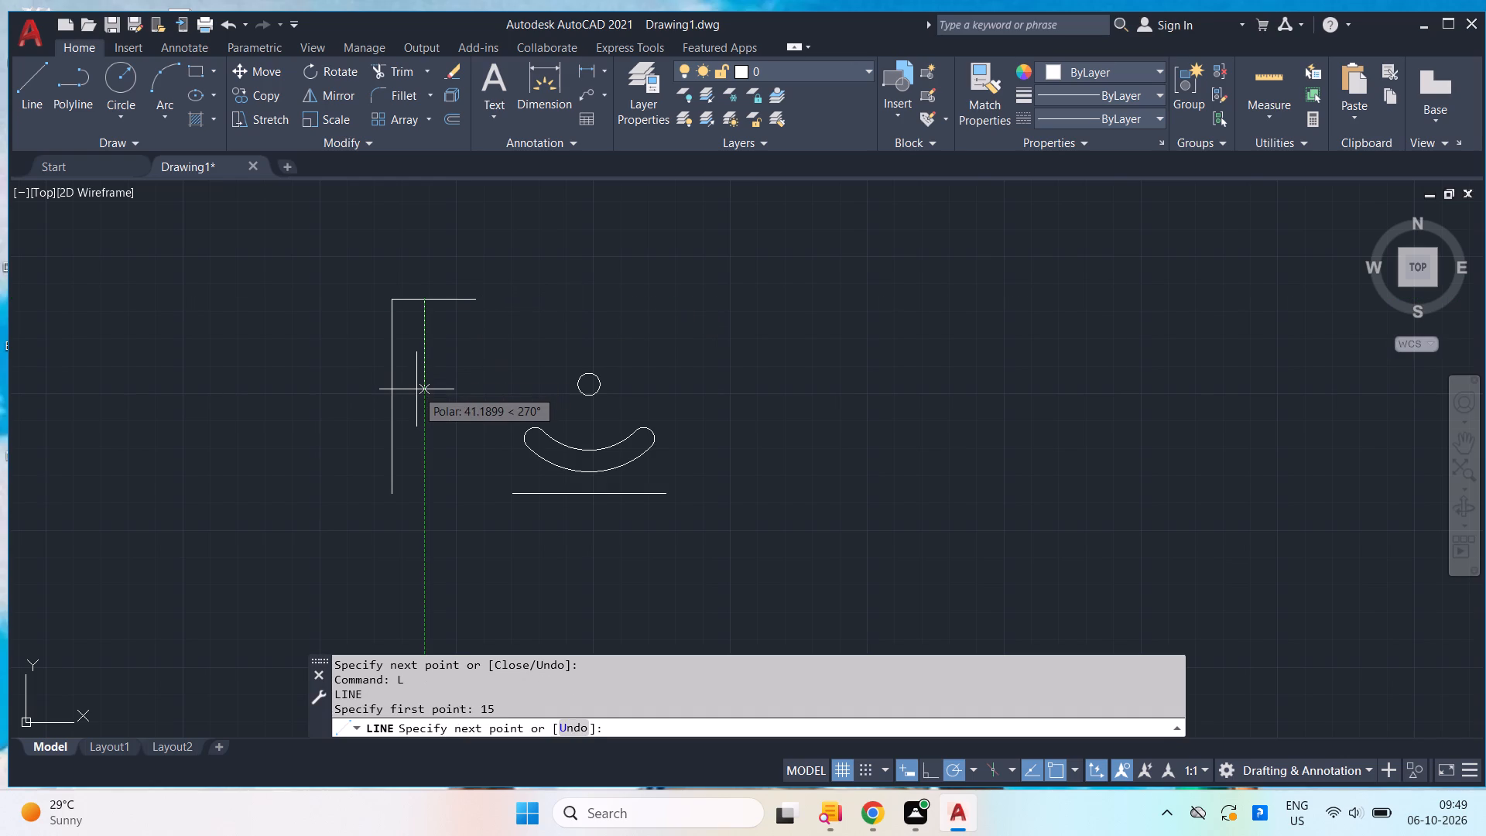
text(15)
key(Return)
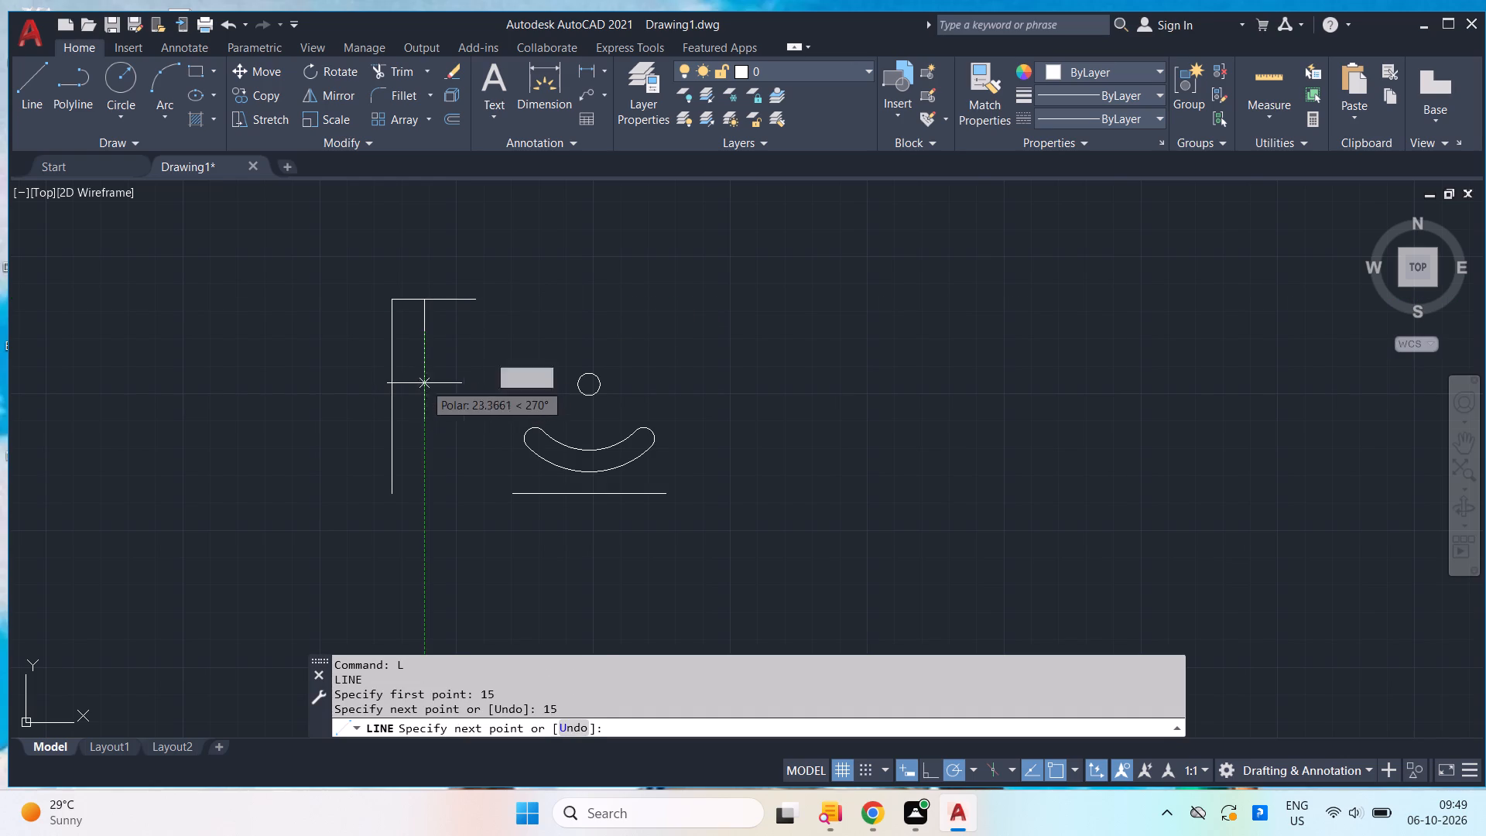
key(space)
Start a circle centred on the lower end of the short 15-unit vertical line.
key(c)
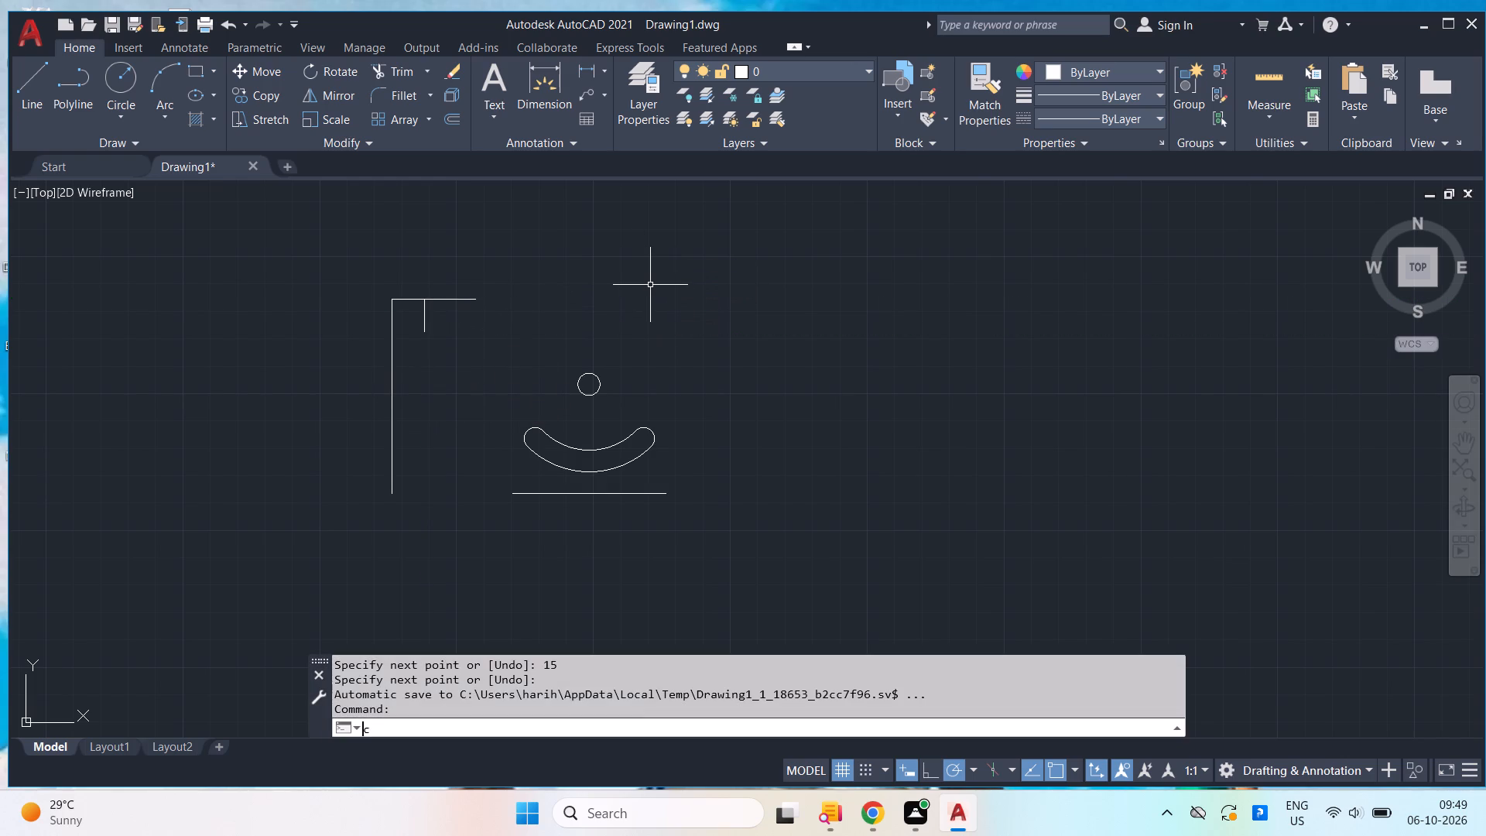
key(Return)
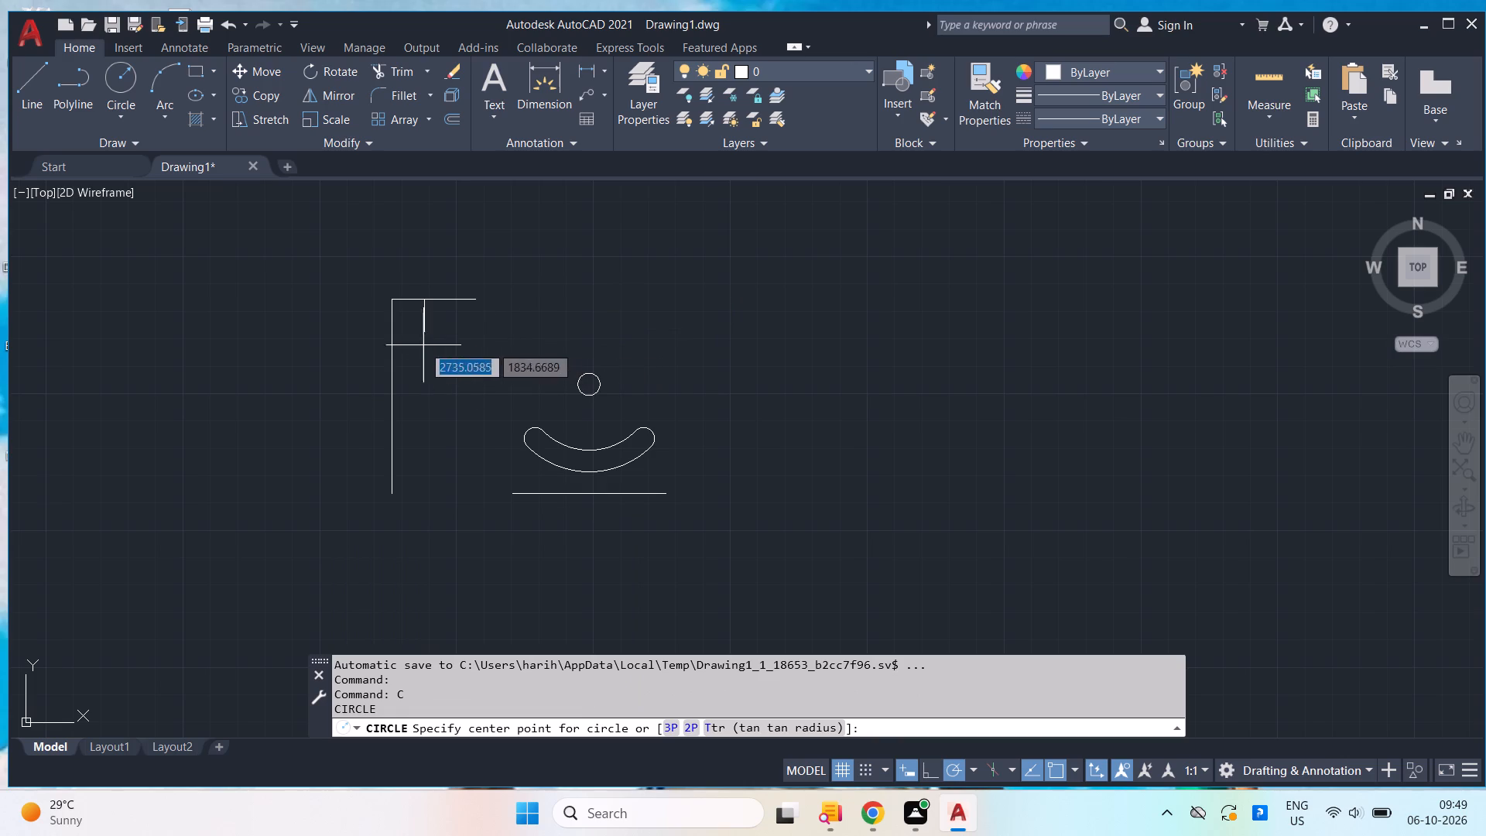
click(419, 332)
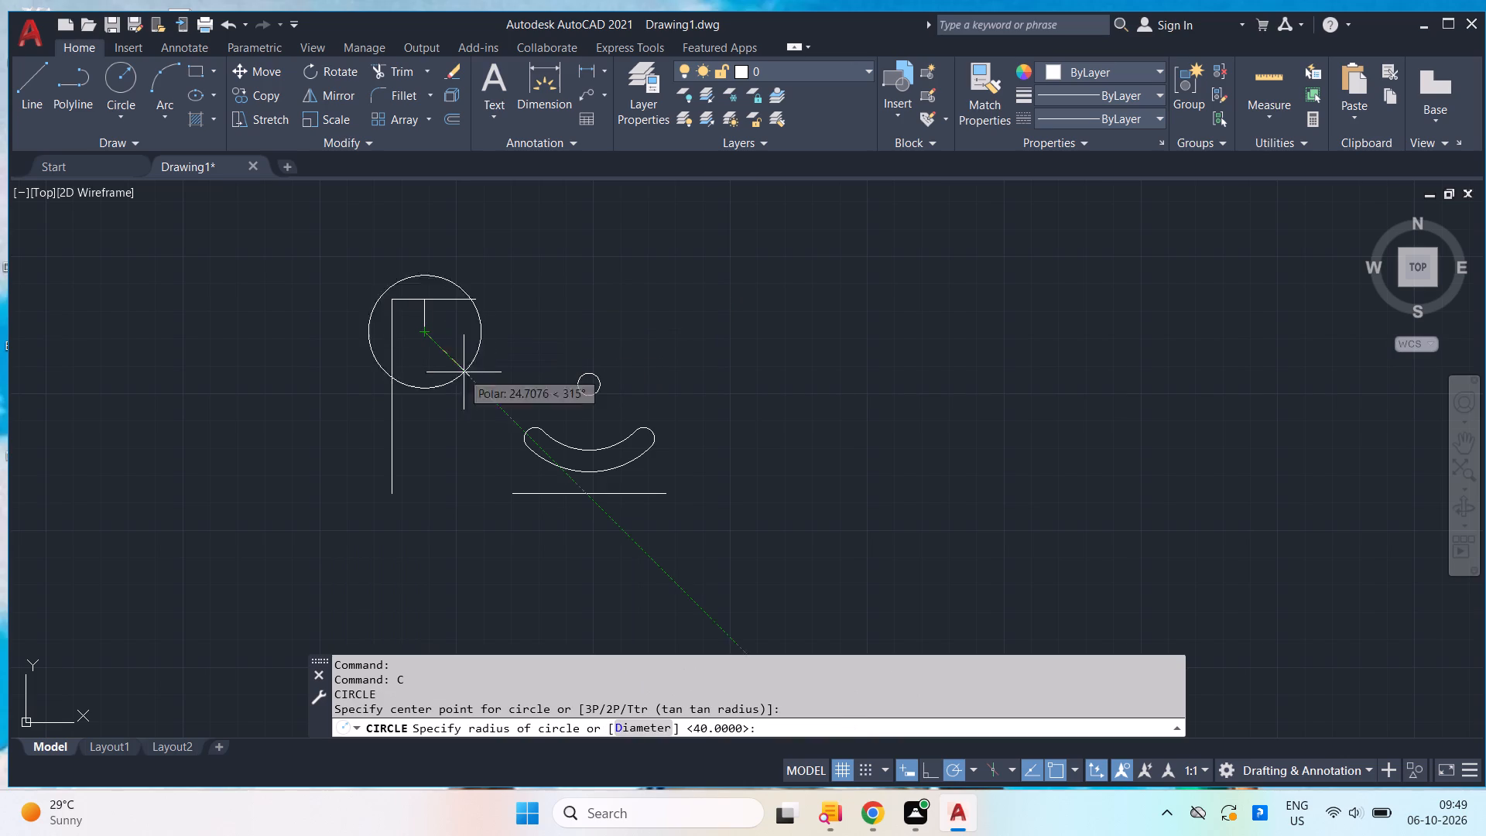
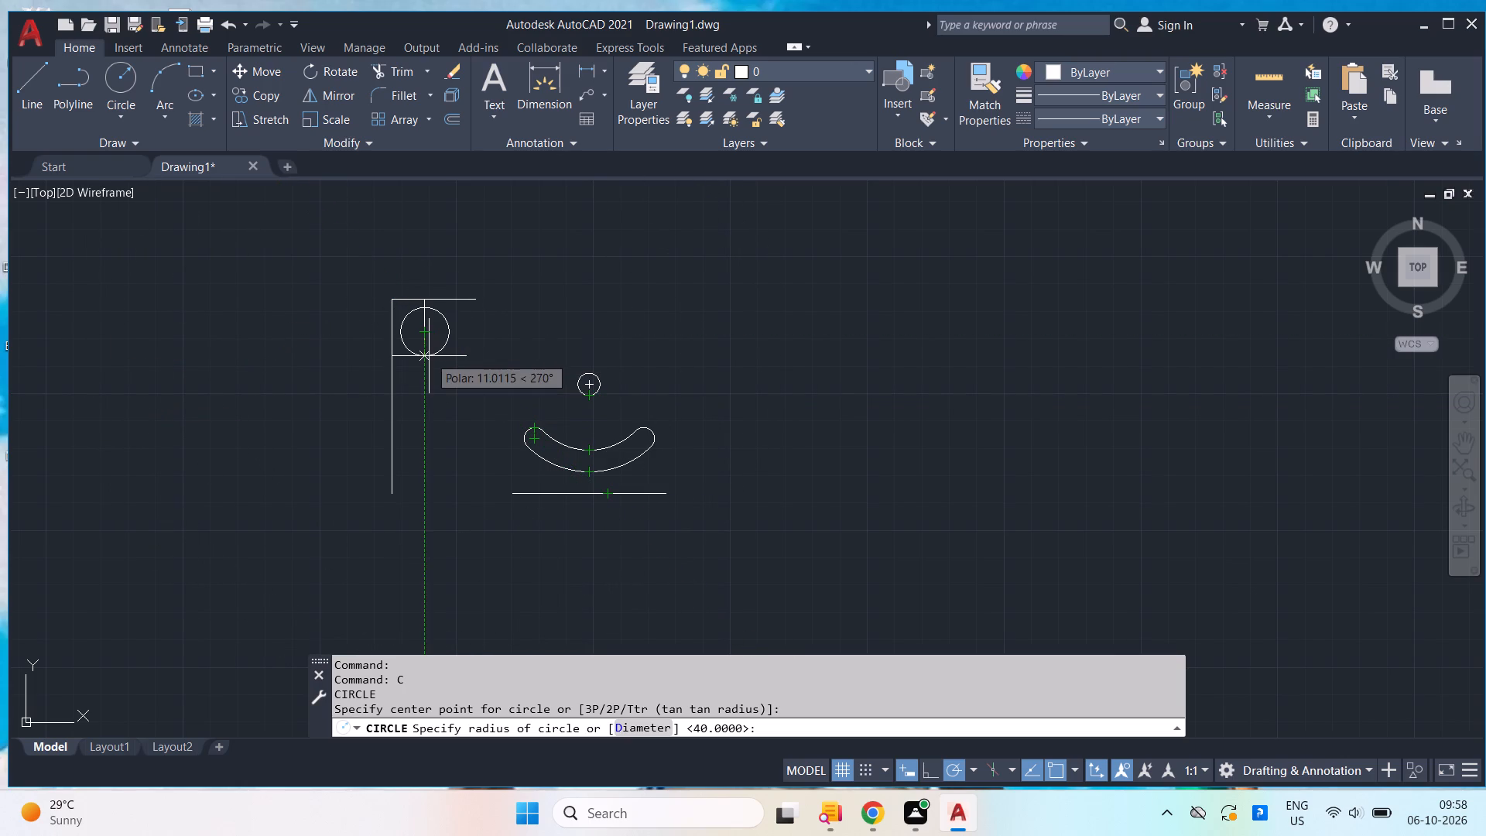
Finish the circle at the lower end of the short vertical line with a radius of about 7 units.
scroll(430, 341, up, 3)
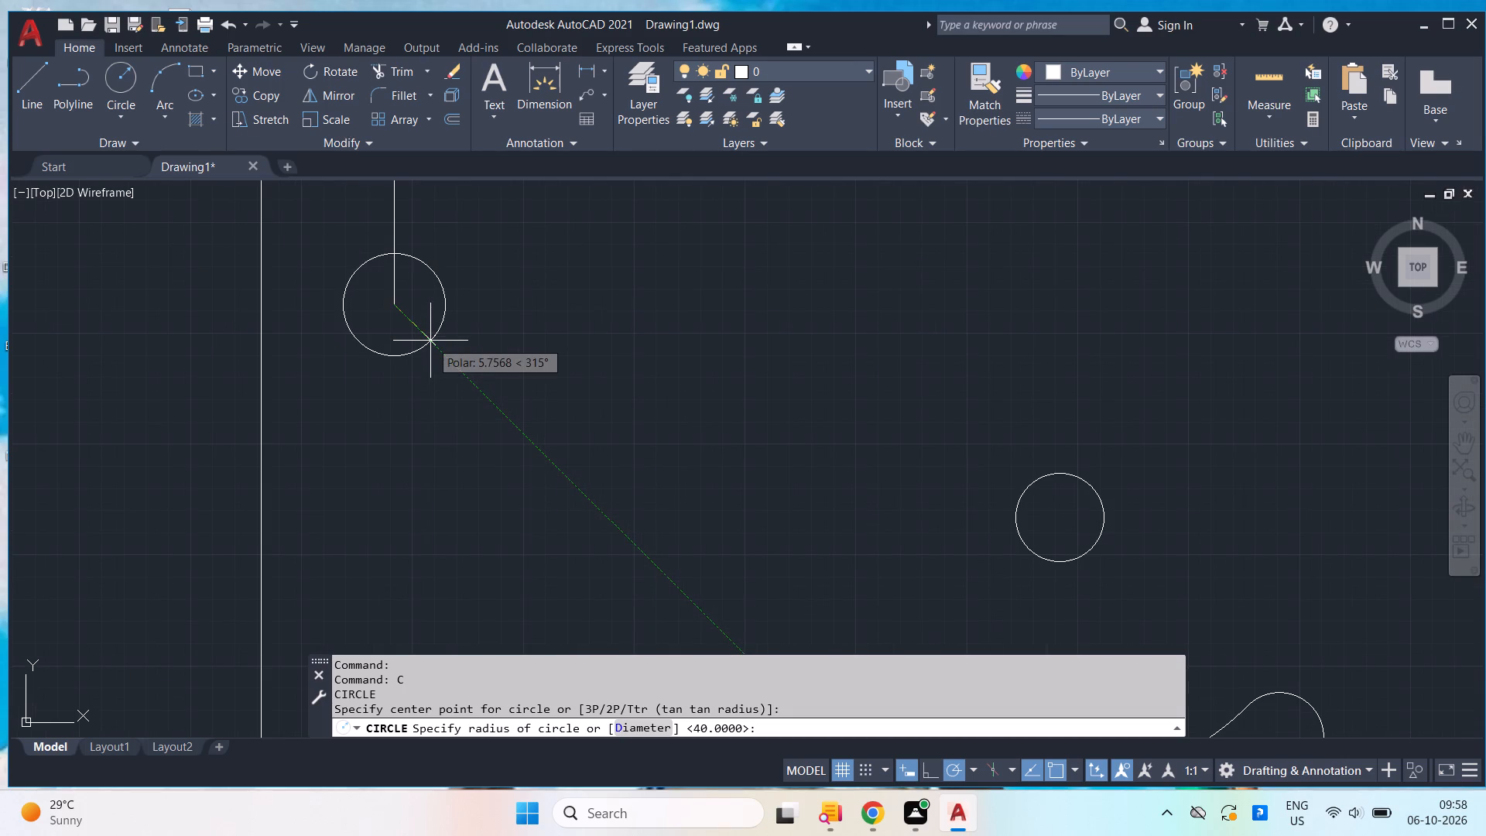
scroll(440, 355, down, 1)
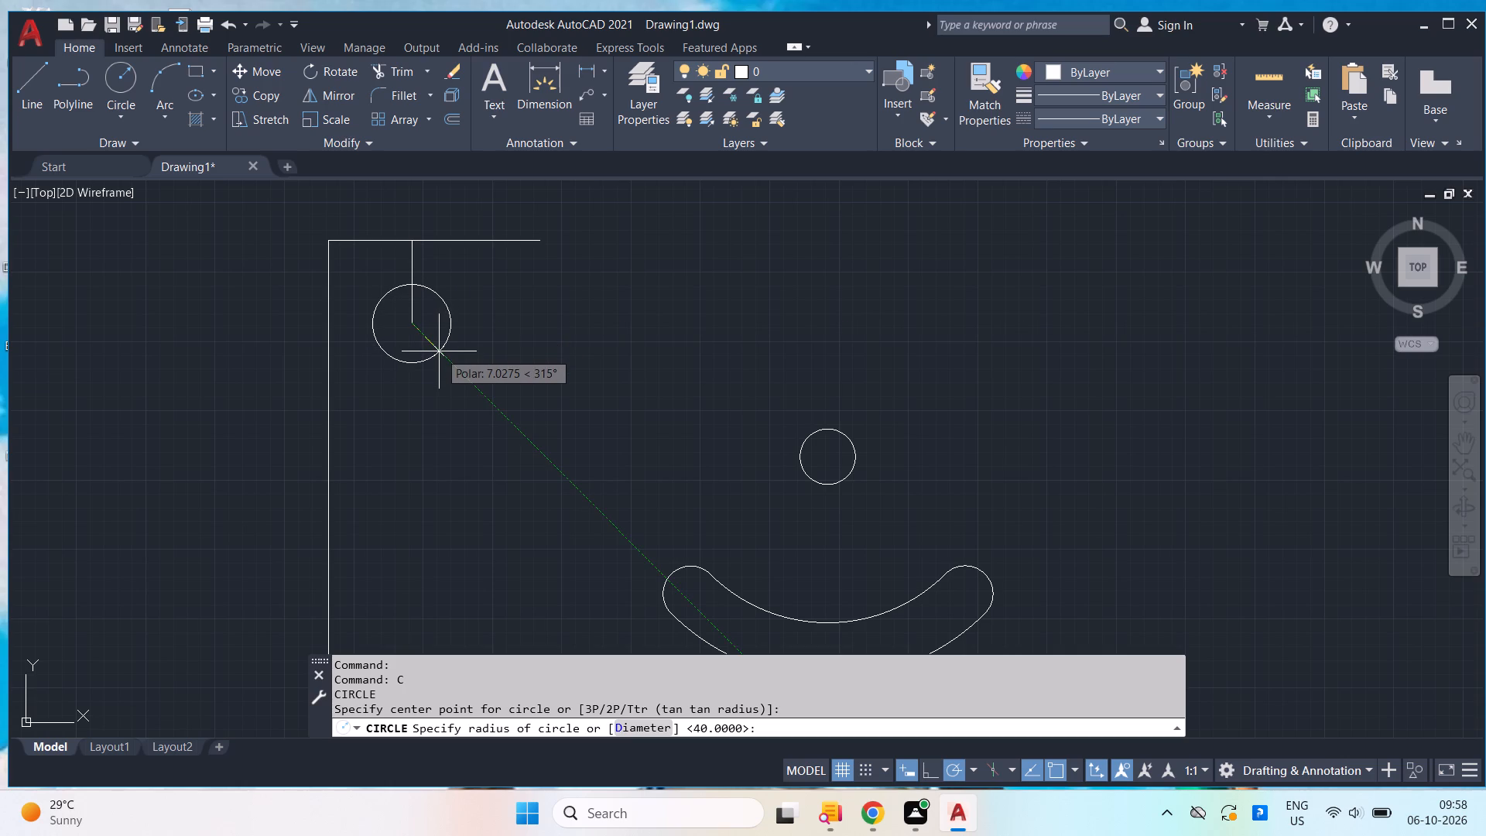
click(439, 351)
Draw a second circle on the same centre, snapped to the first circle at a radius of about 7 units.
key(space)
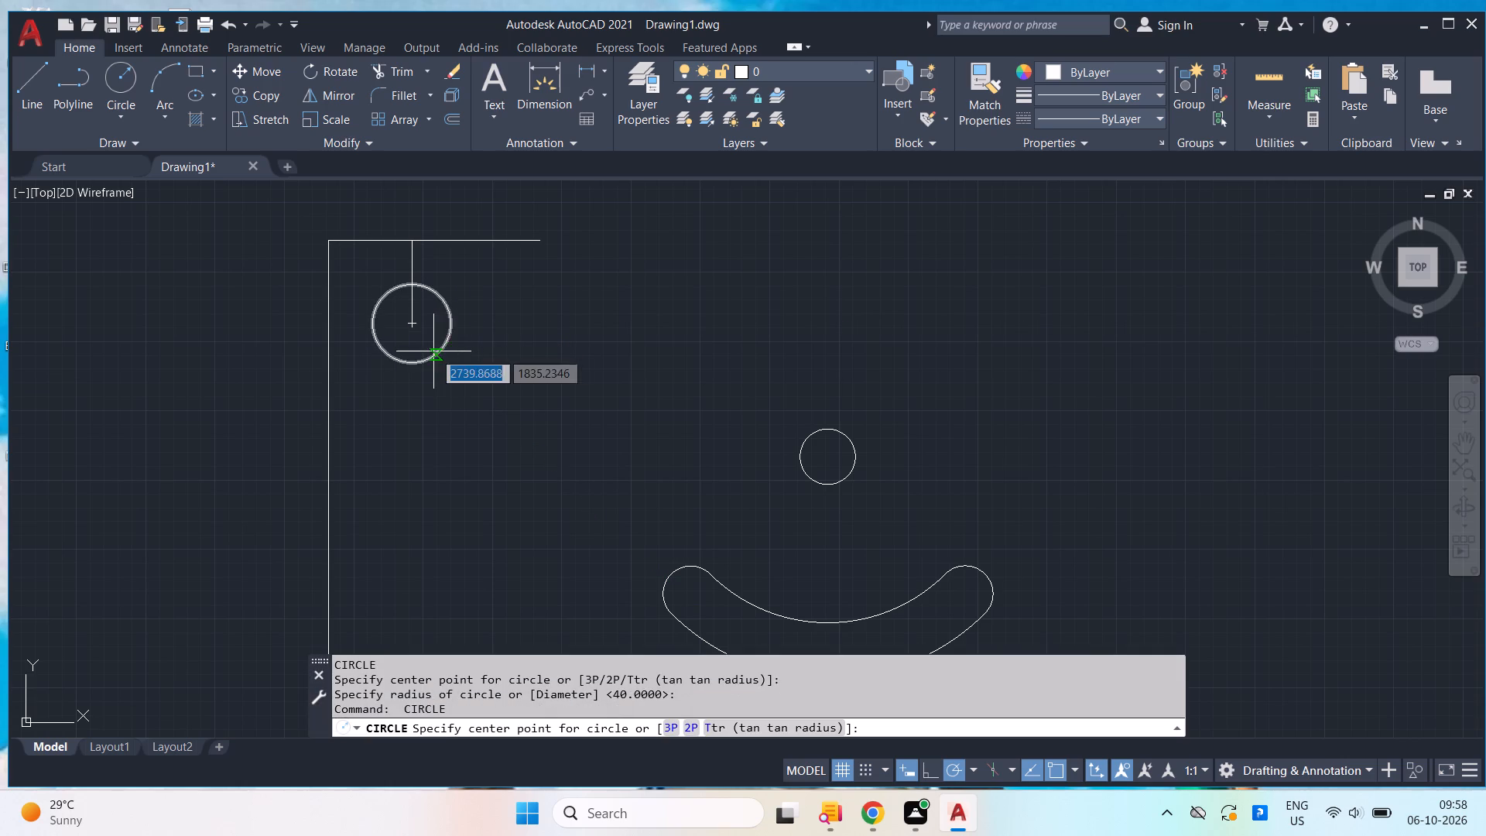
click(415, 318)
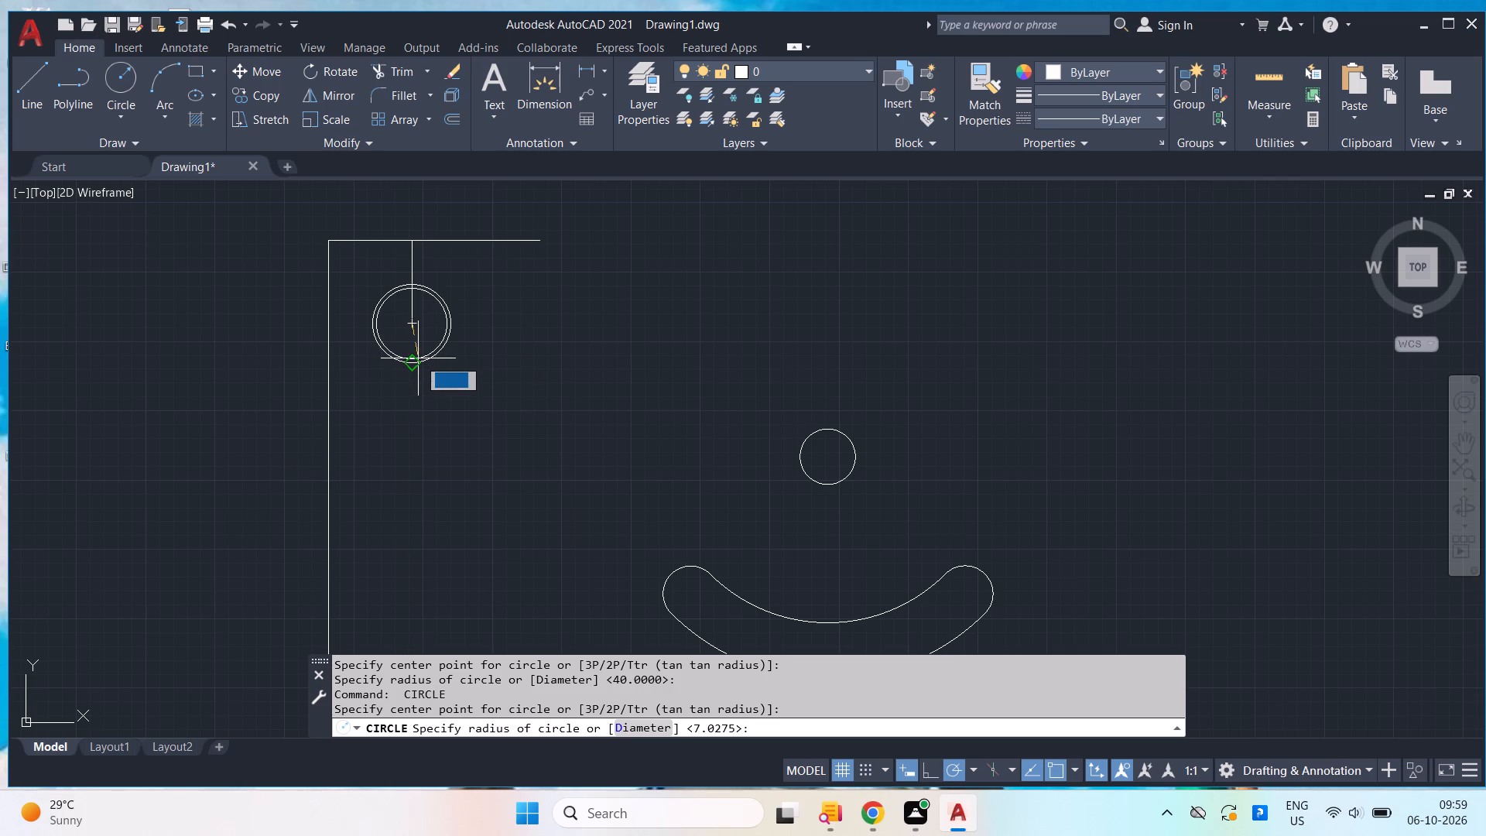
click(419, 356)
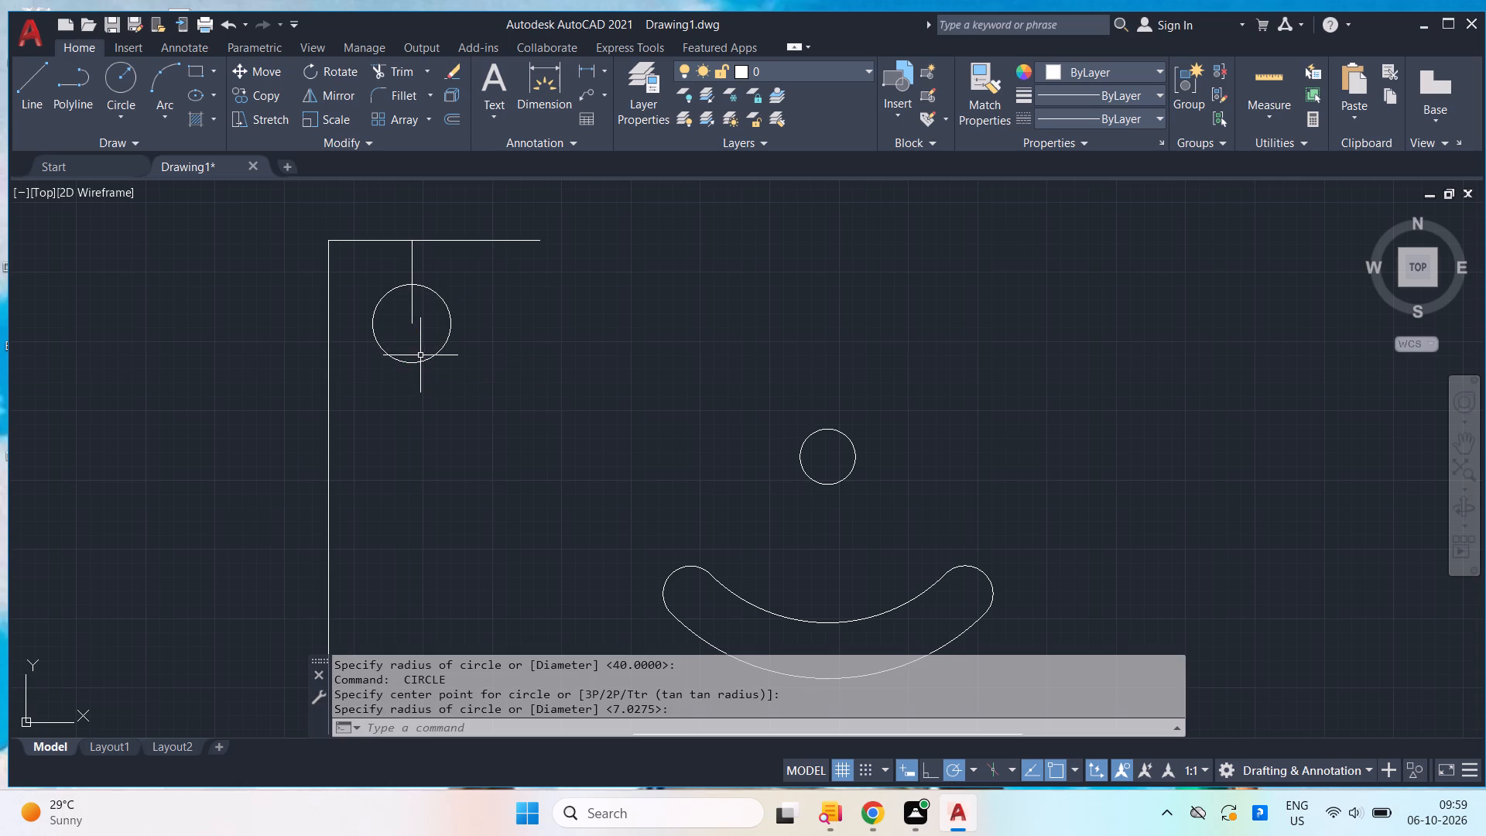
scroll(556, 368, up, 1)
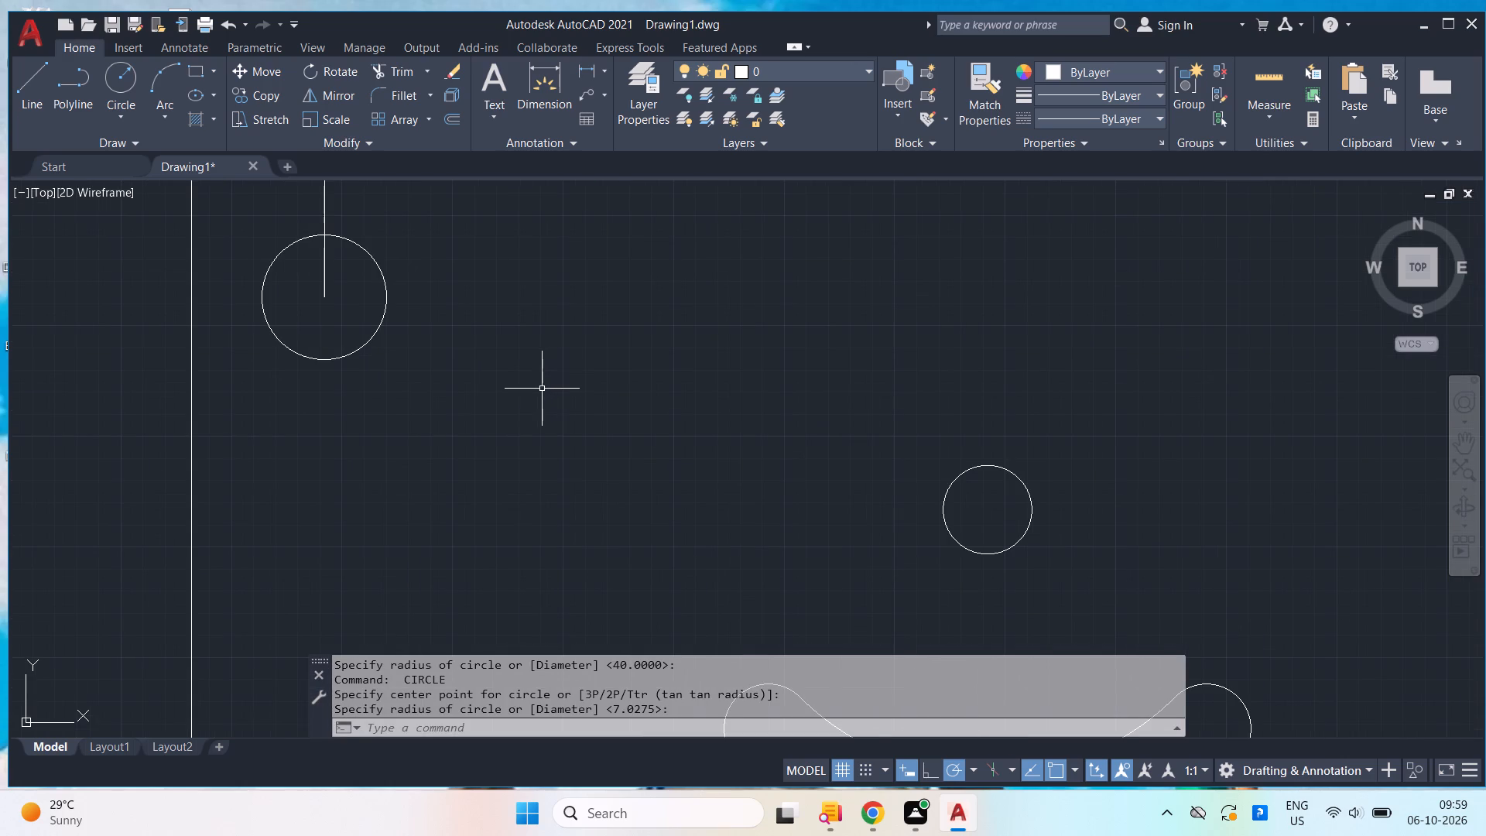
key(ctrl+z)
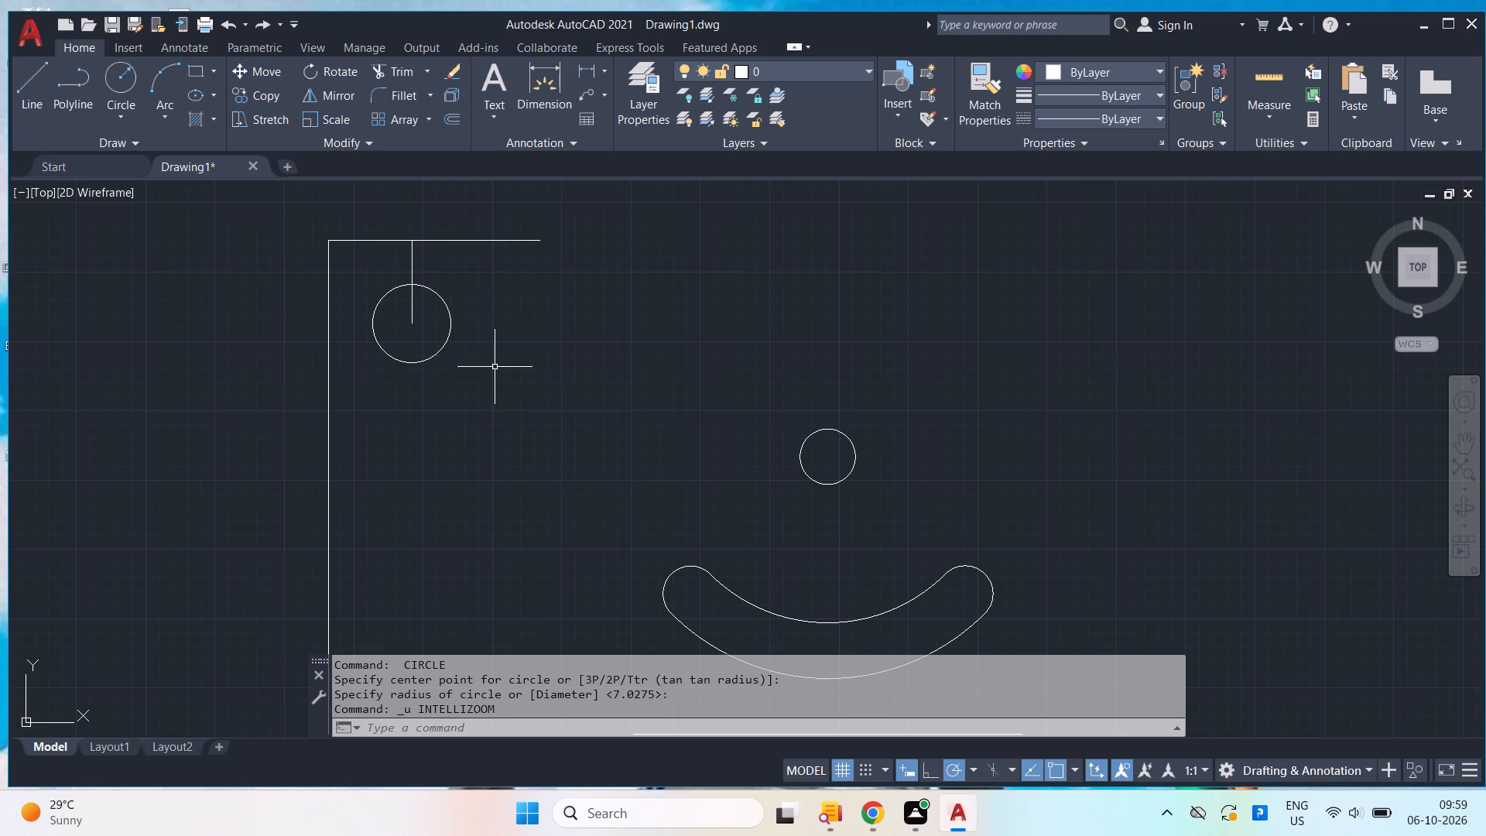
Draw another circle centred on the short line's lower end, snapped to the existing circle at a radius of about 7 units.
key(c)
key(Return)
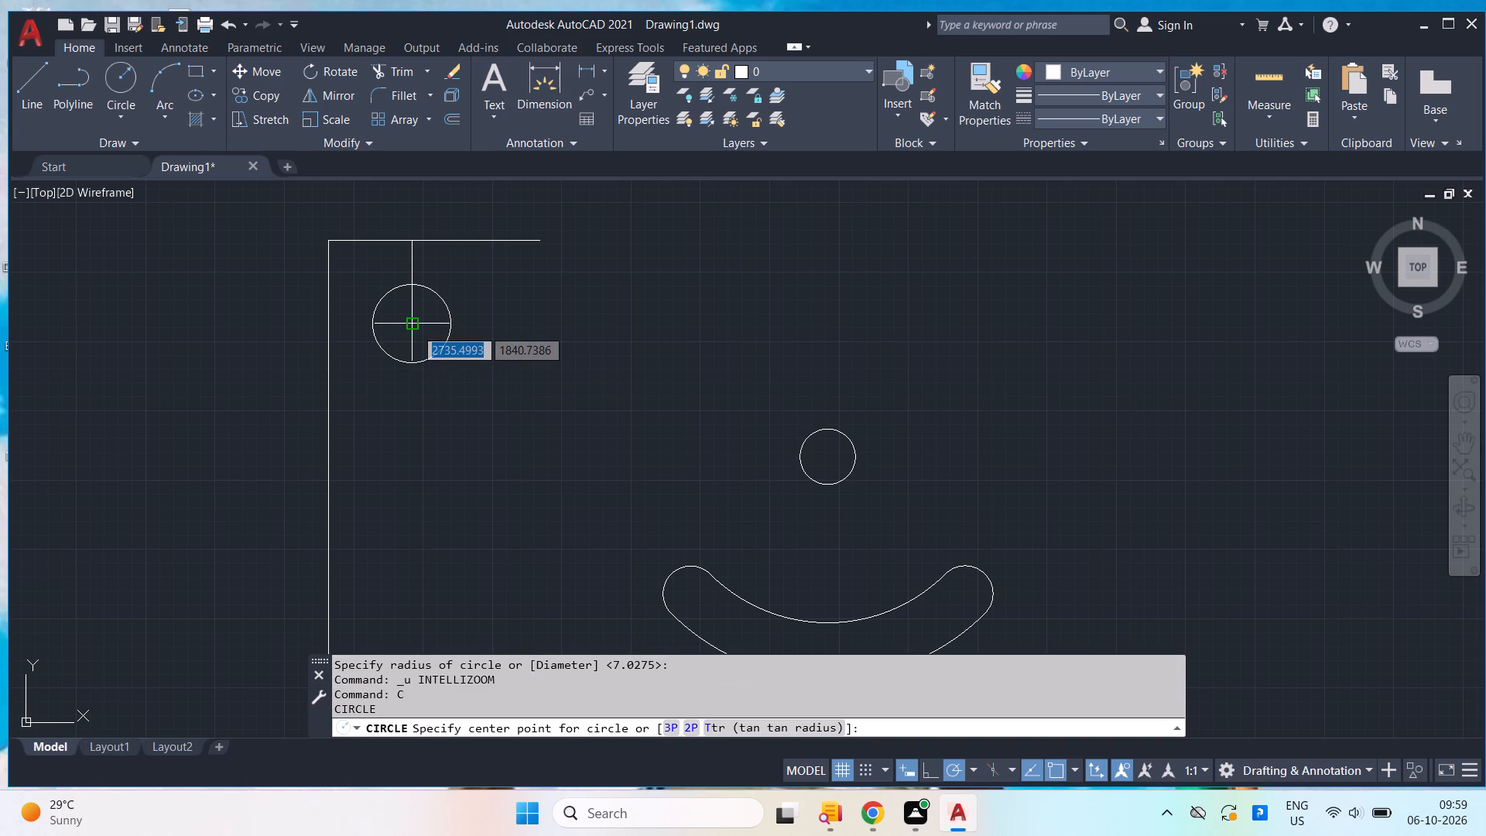
click(415, 328)
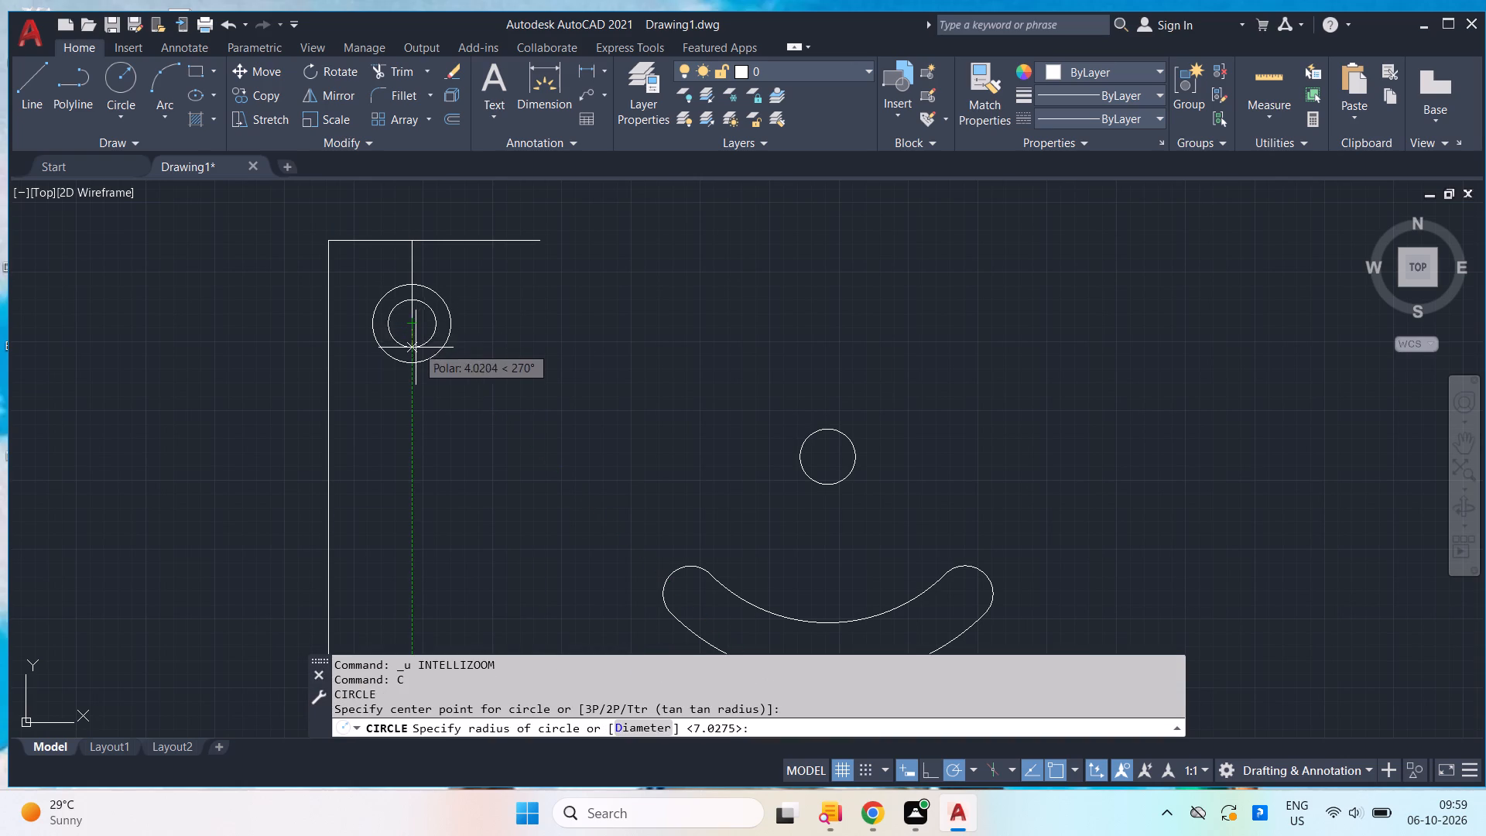
scroll(431, 318, up, 2)
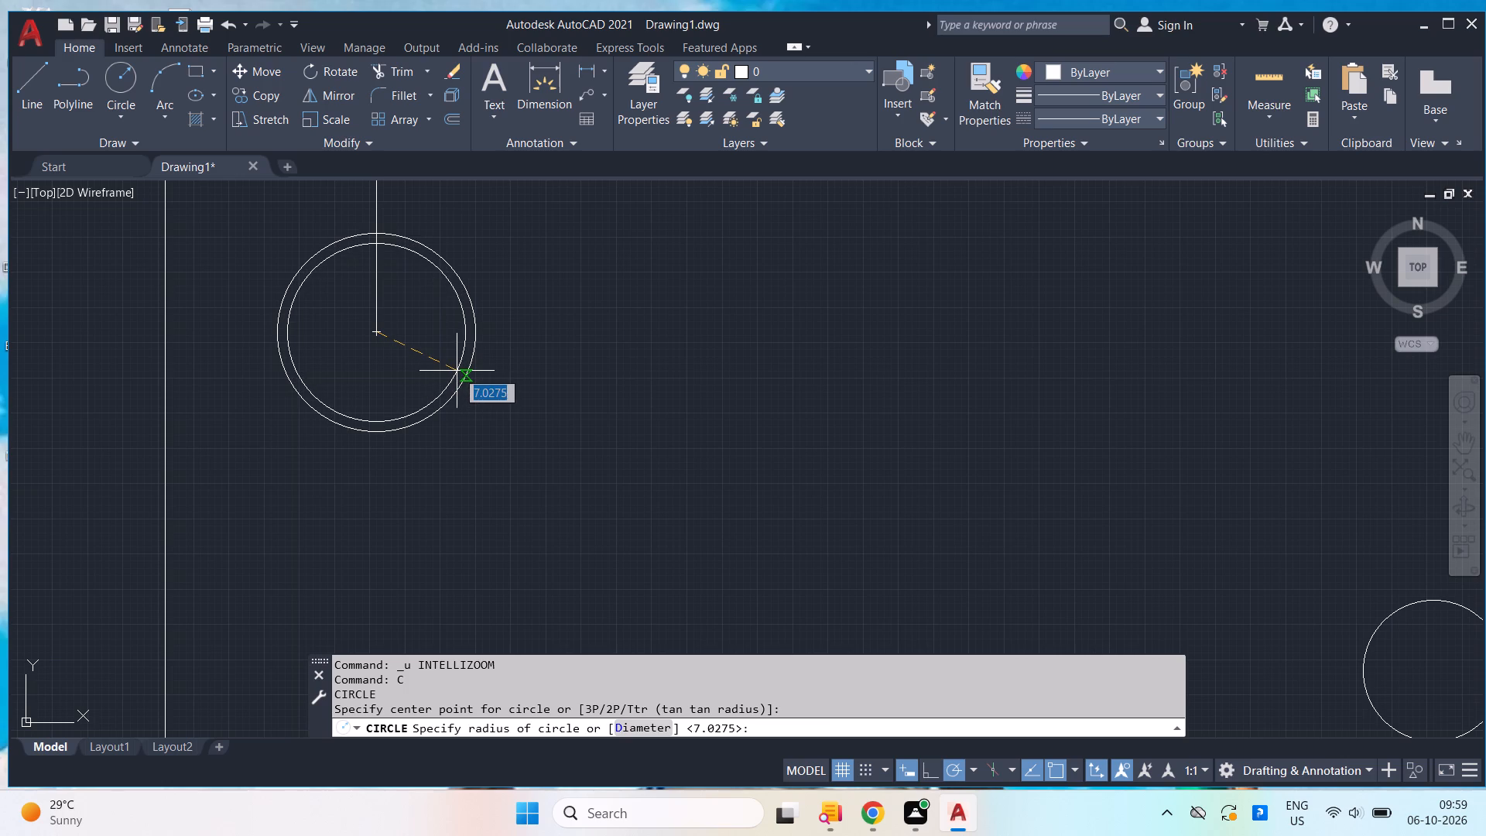
click(457, 372)
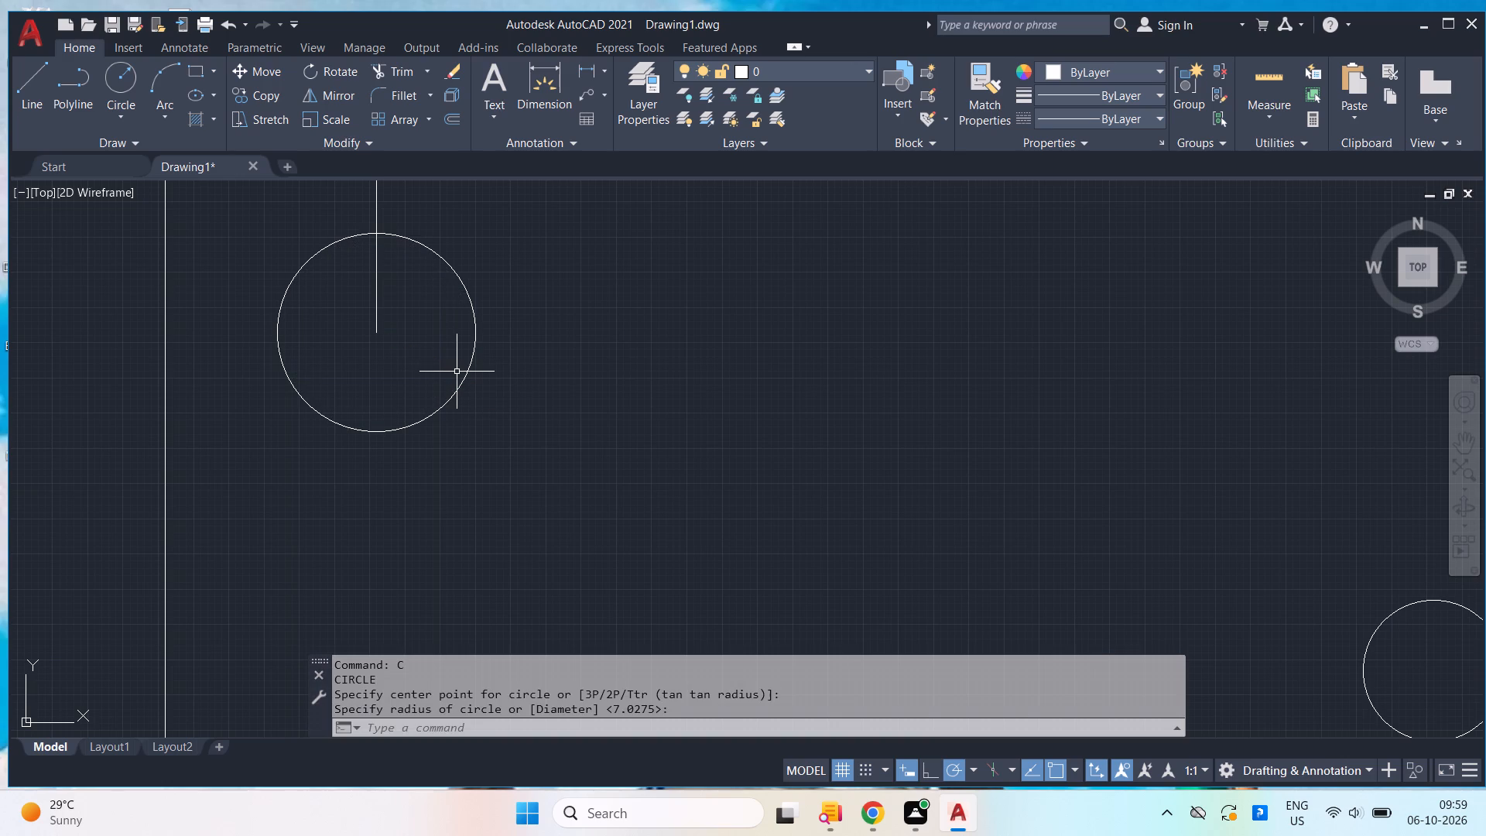
scroll(450, 367, up, 2)
scroll(450, 367, down, 3)
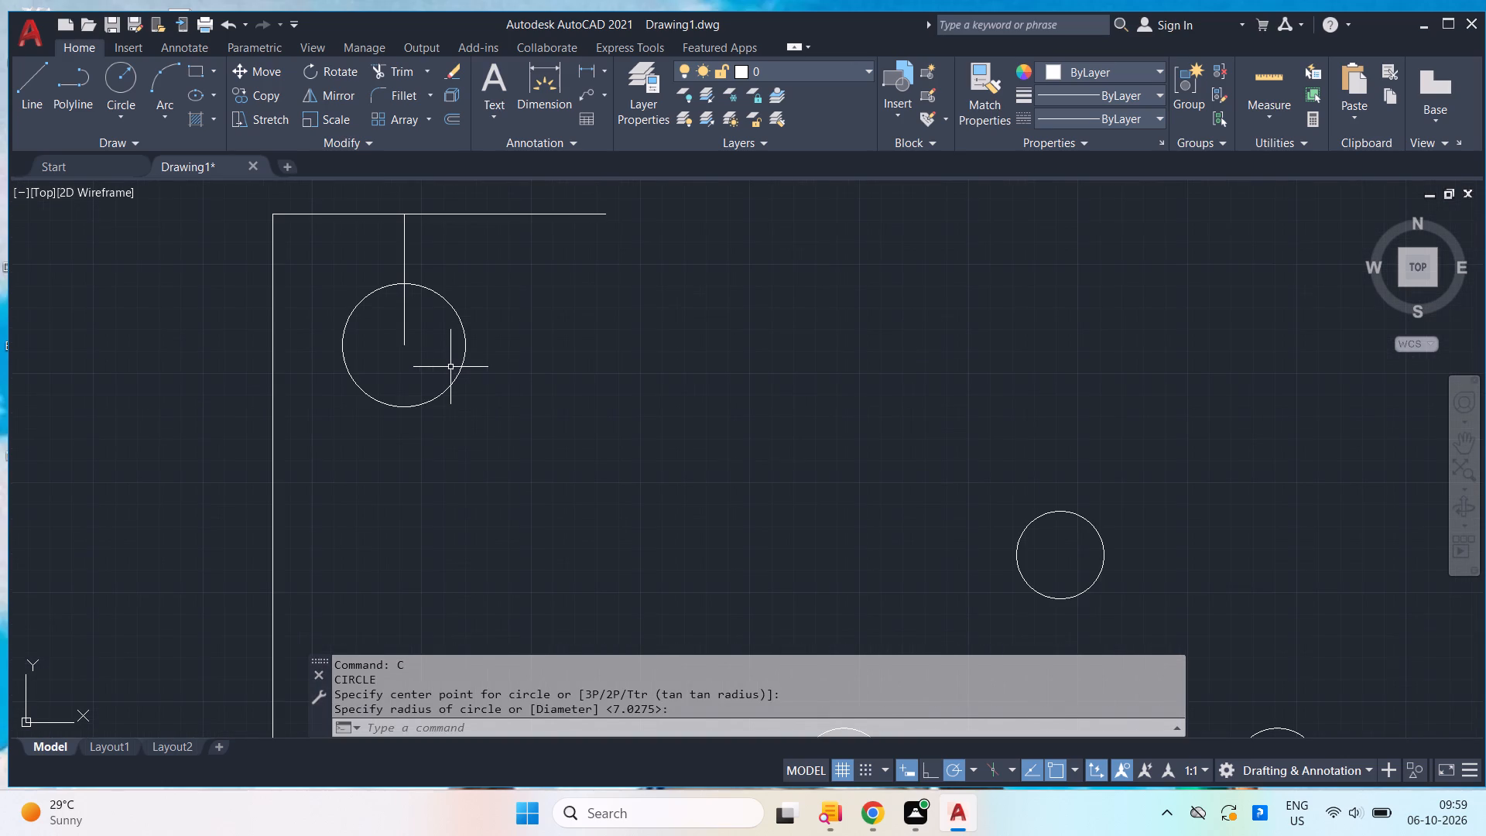
key(Escape)
key(Escape)
key(Escape)
key(Escape)
key(Escape)
key(Escape)
key(Escape)
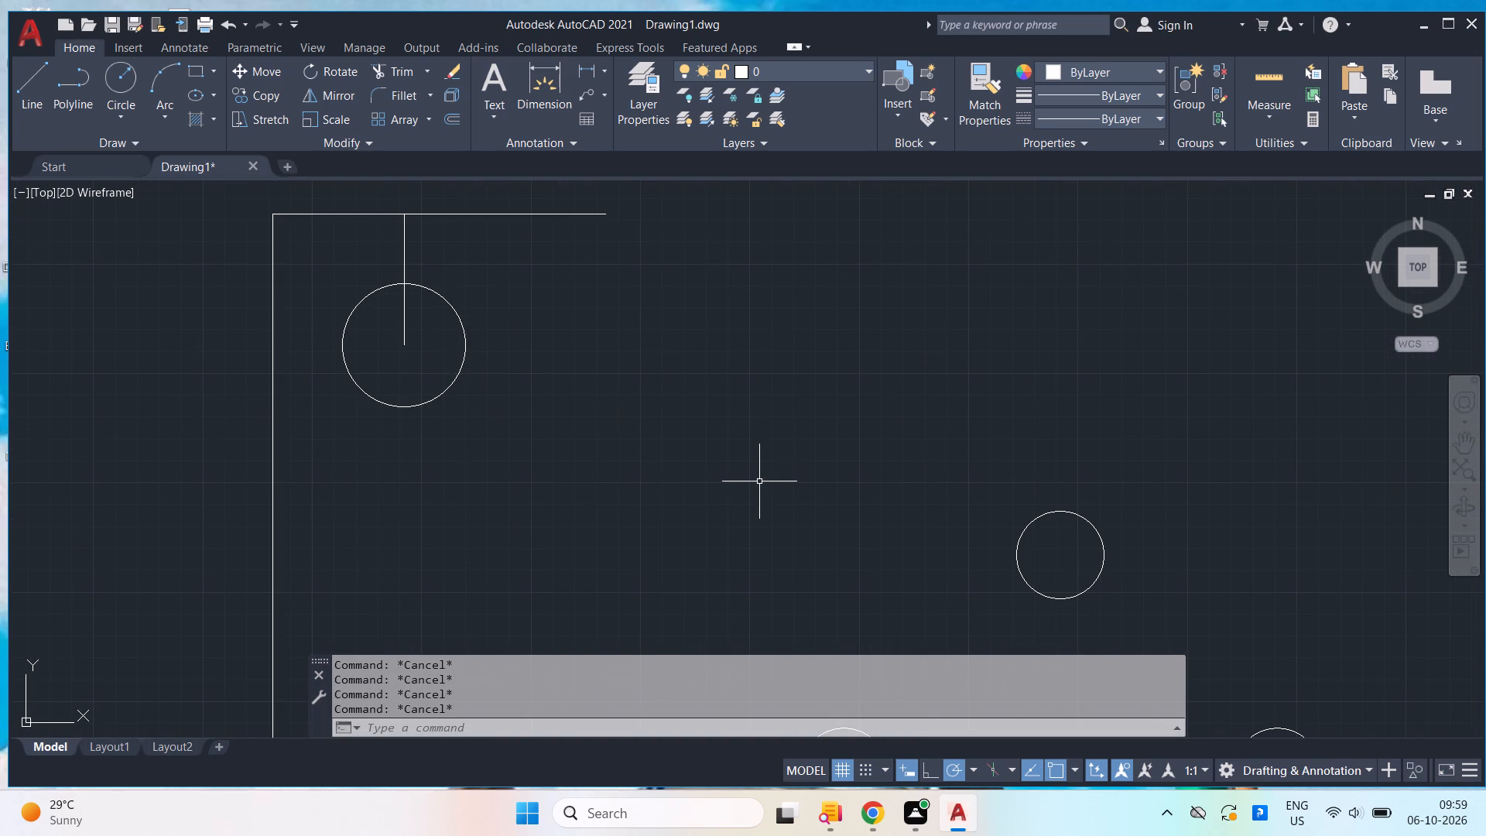
Draw a concentric circle at the short vertical line's lower end, slightly inside the existing corner circle.
key(c)
key(Return)
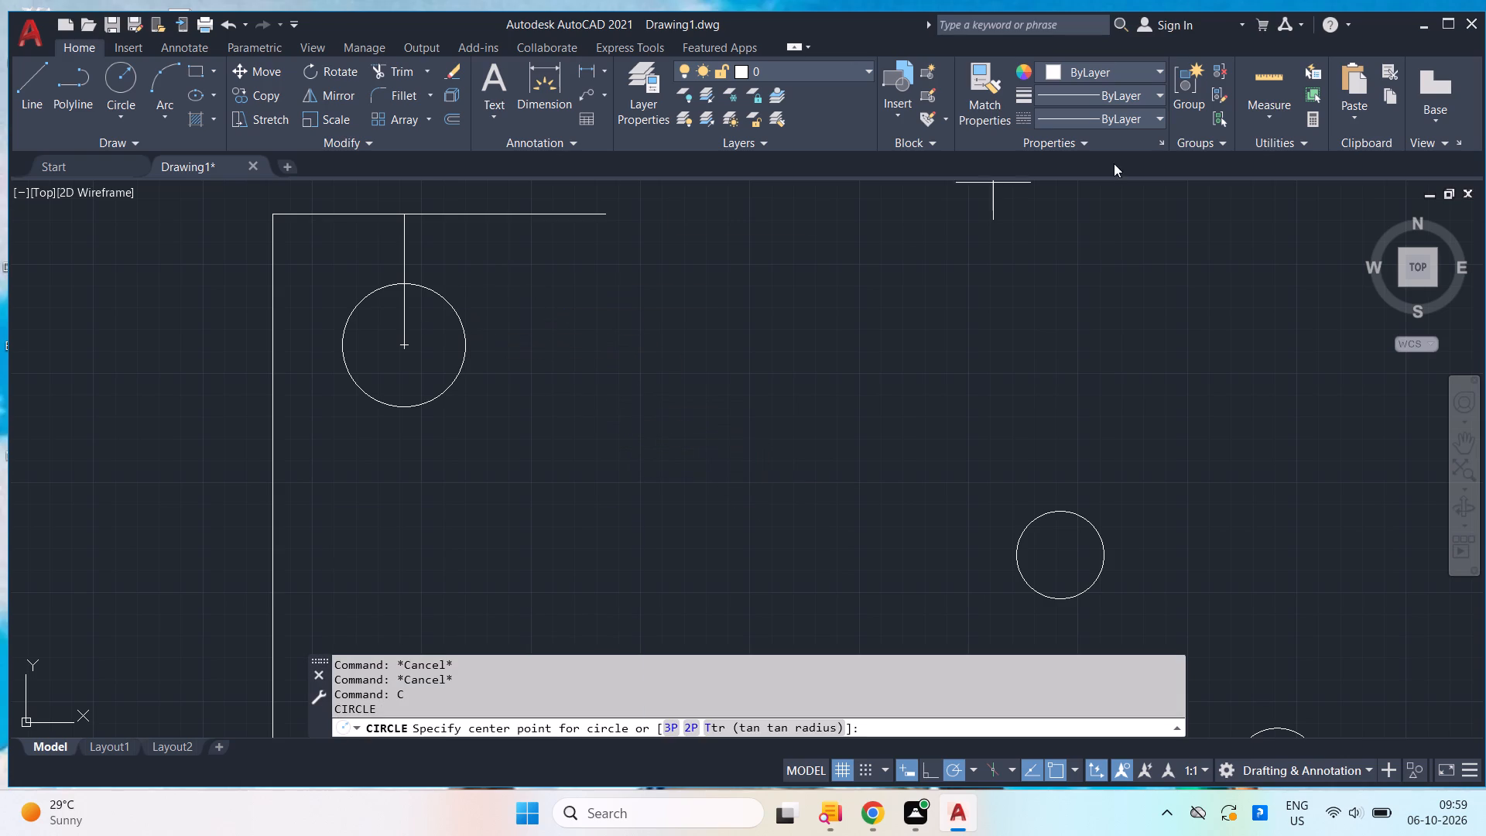
click(401, 348)
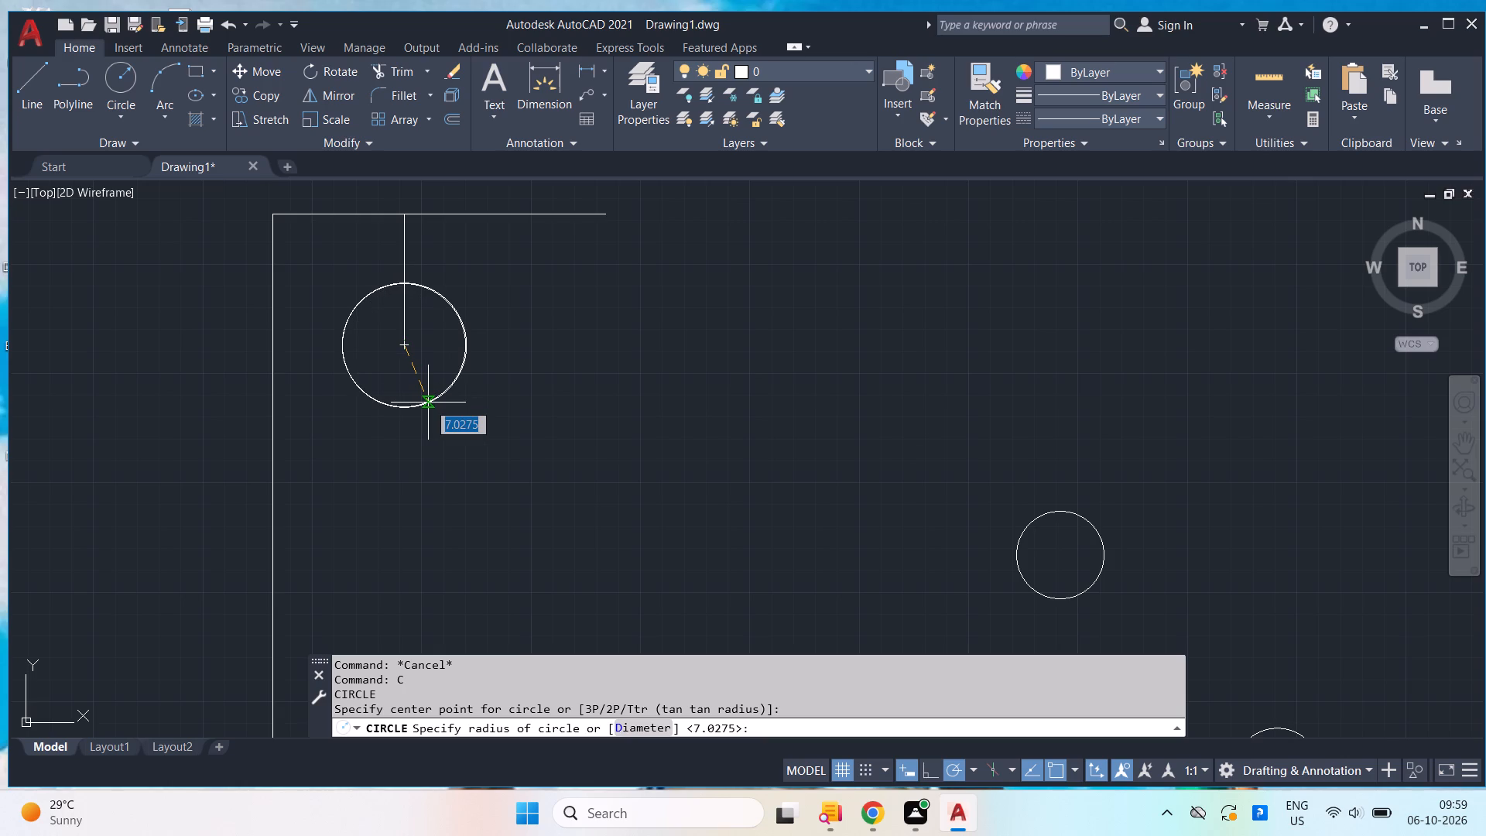
scroll(429, 399, up, 5)
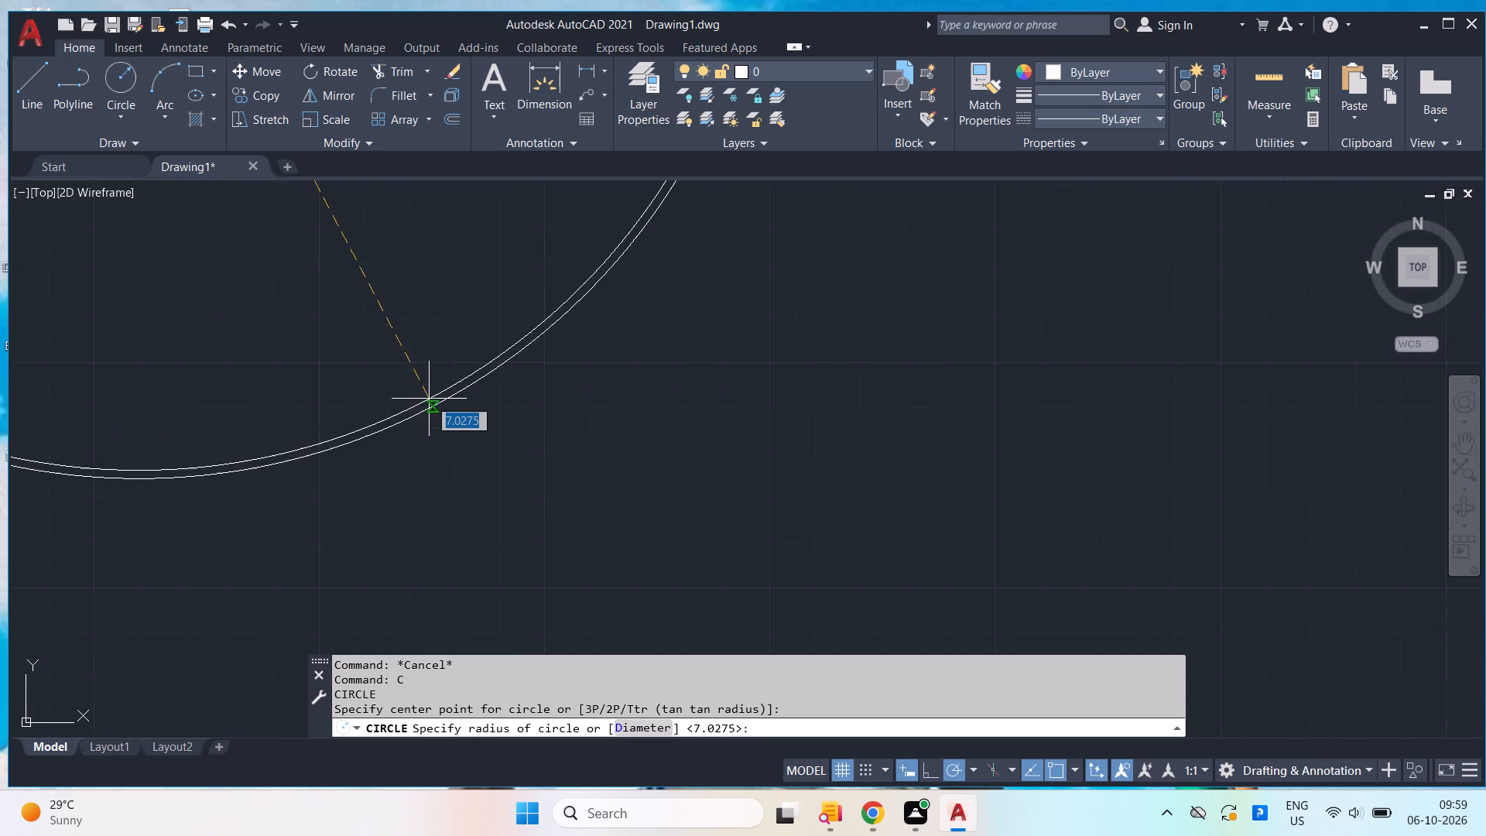
click(426, 381)
scroll(459, 404, down, 2)
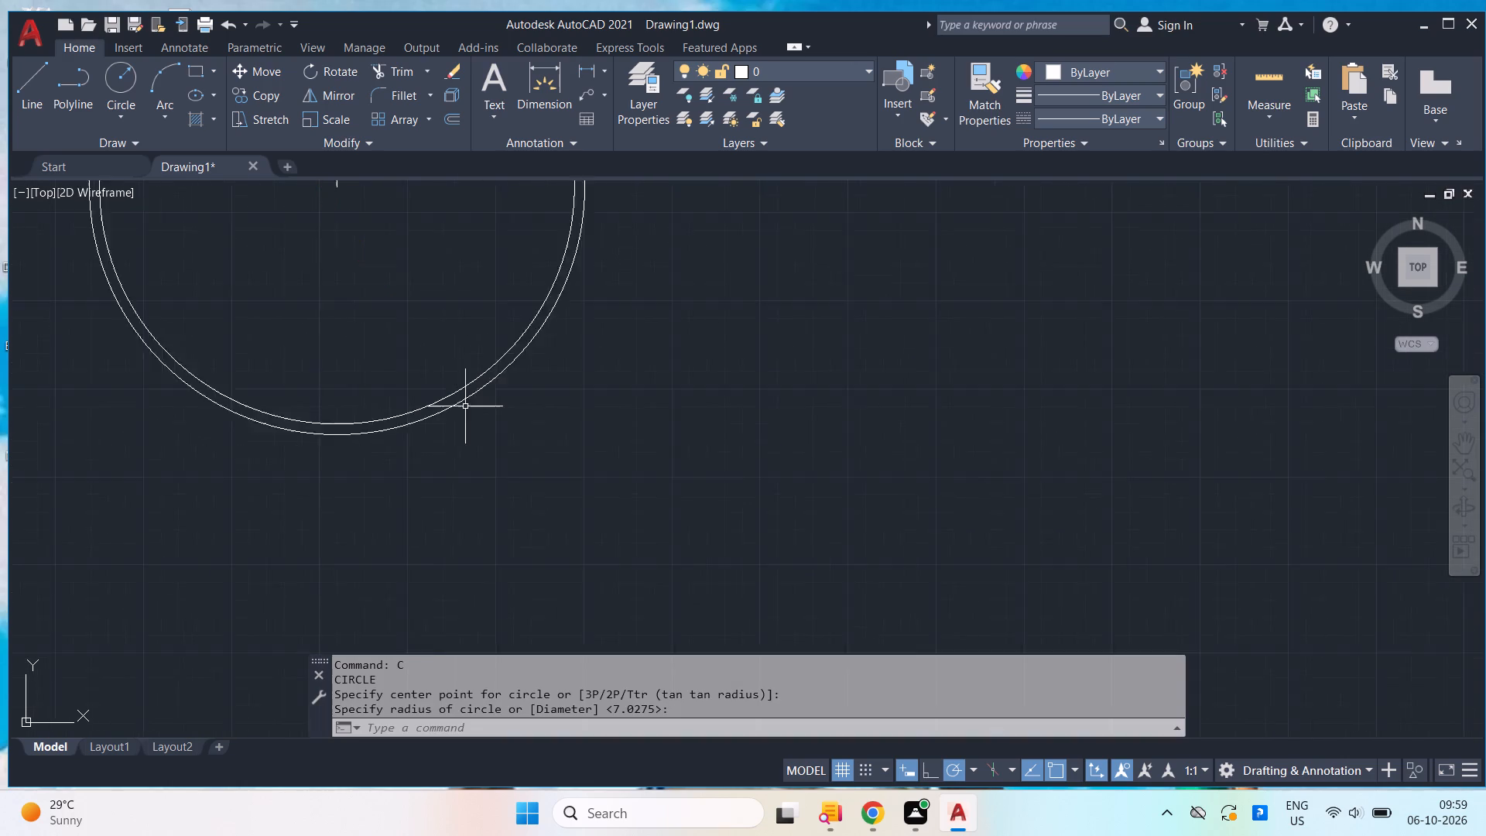
scroll(471, 408, down, 2)
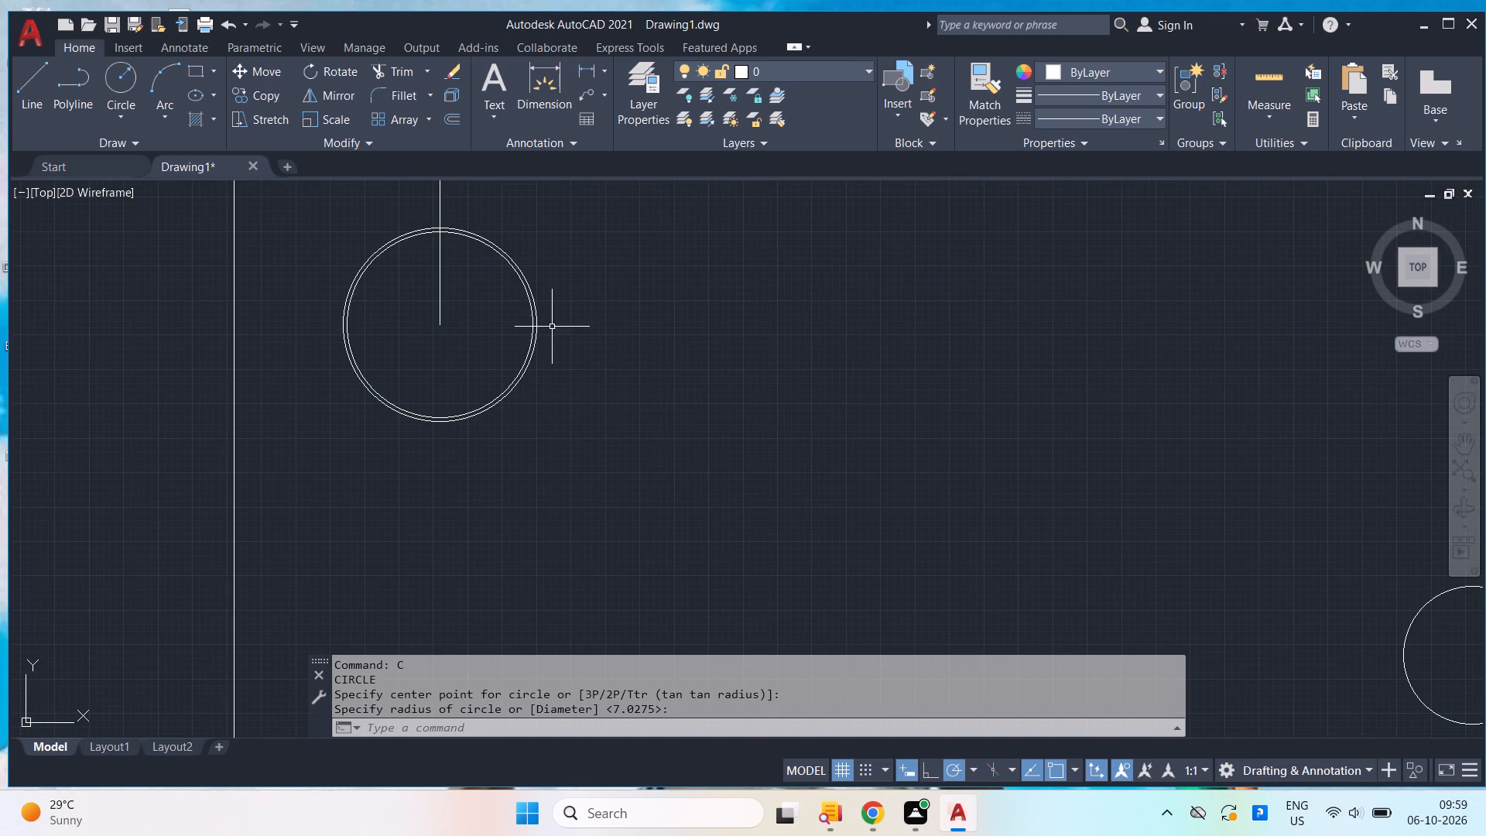
middle_drag(541, 325, 526, 355)
scroll(526, 352, down, 1)
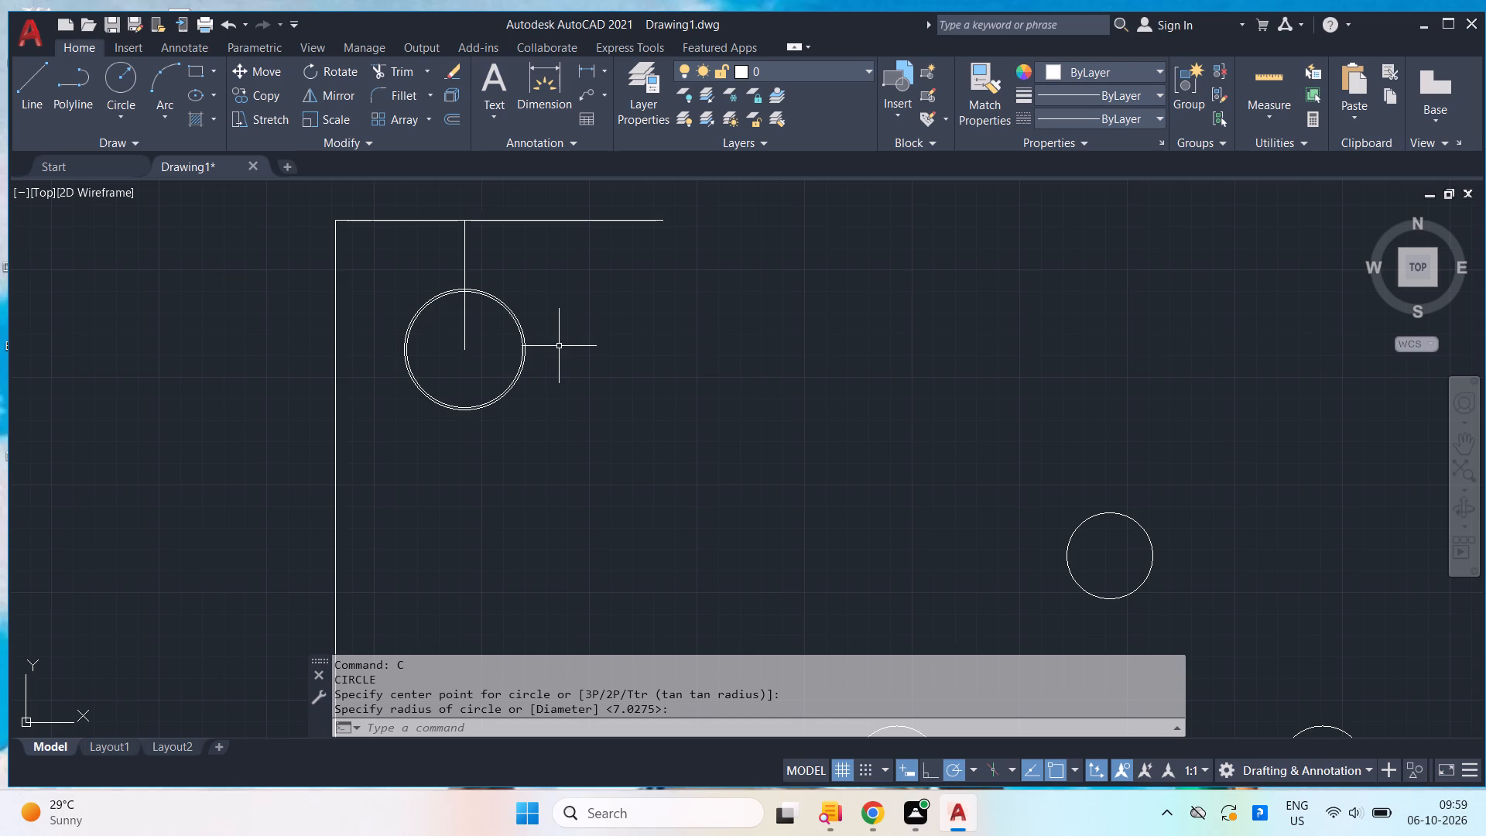
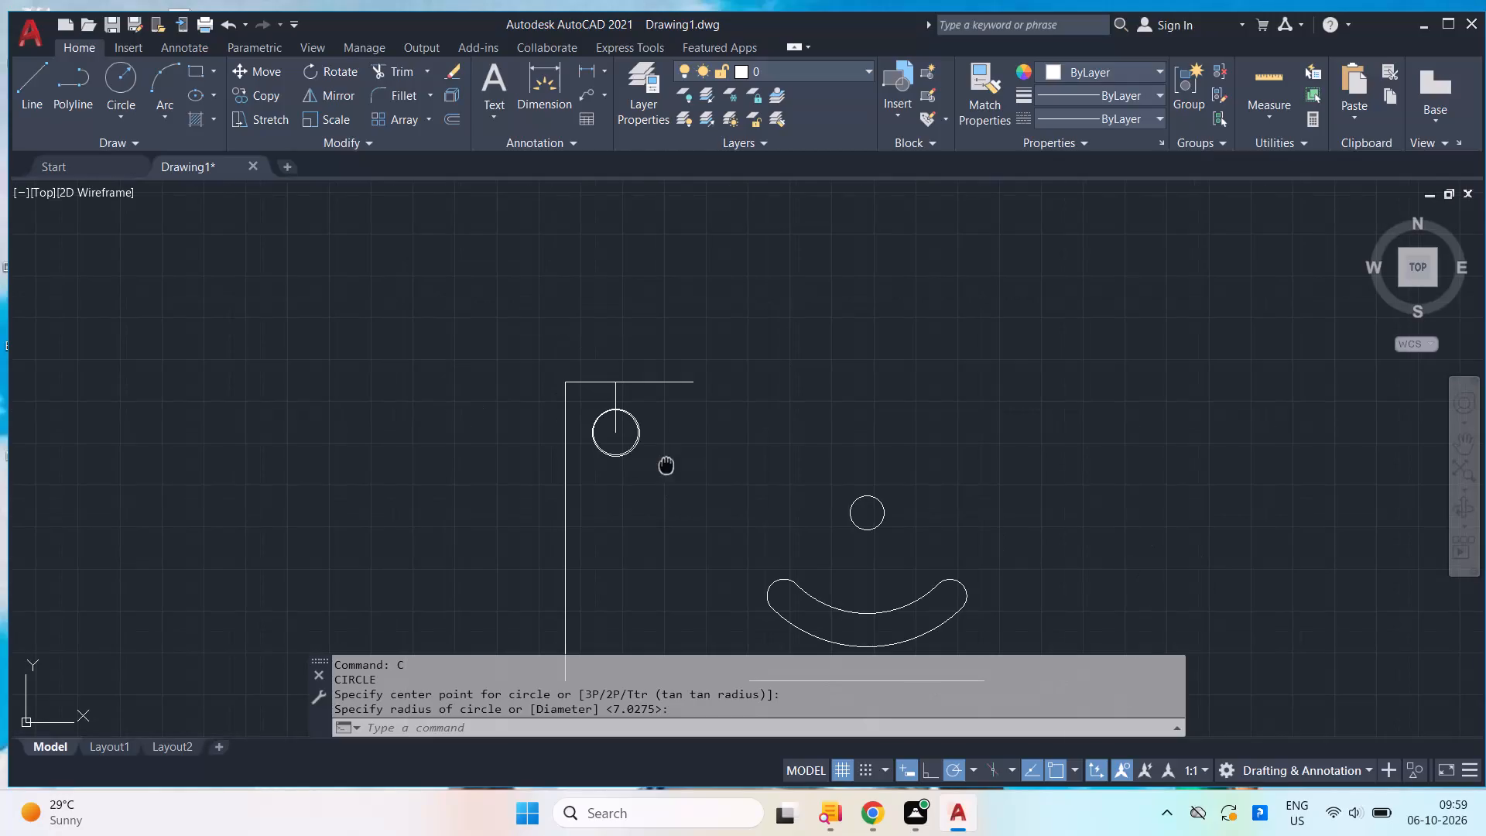
Delete the inner of the two concentric circles at the lower end of the short vertical line.
scroll(642, 427, up, 1)
scroll(642, 417, down, 1)
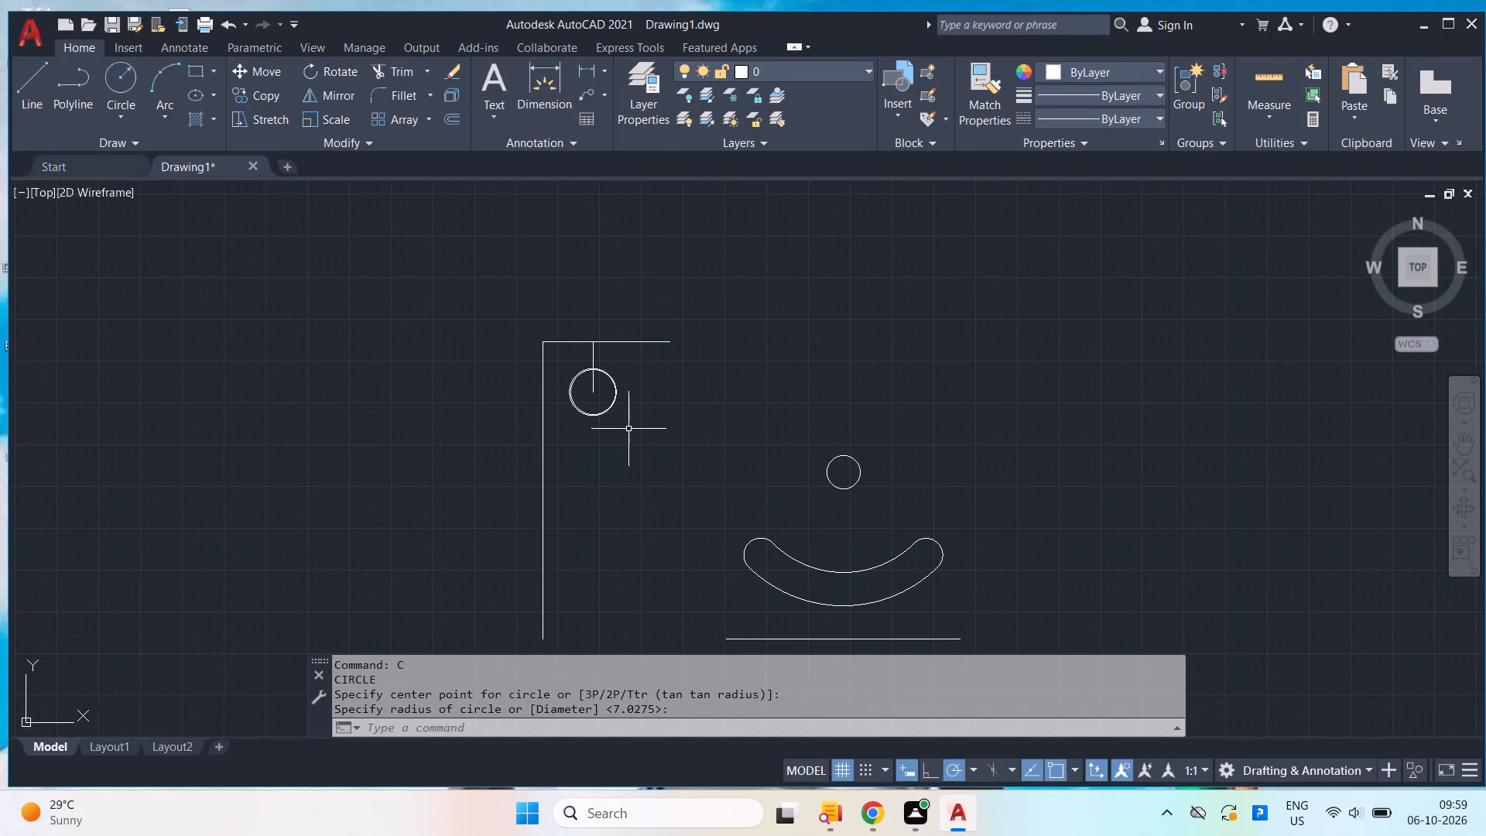
scroll(619, 401, up, 3)
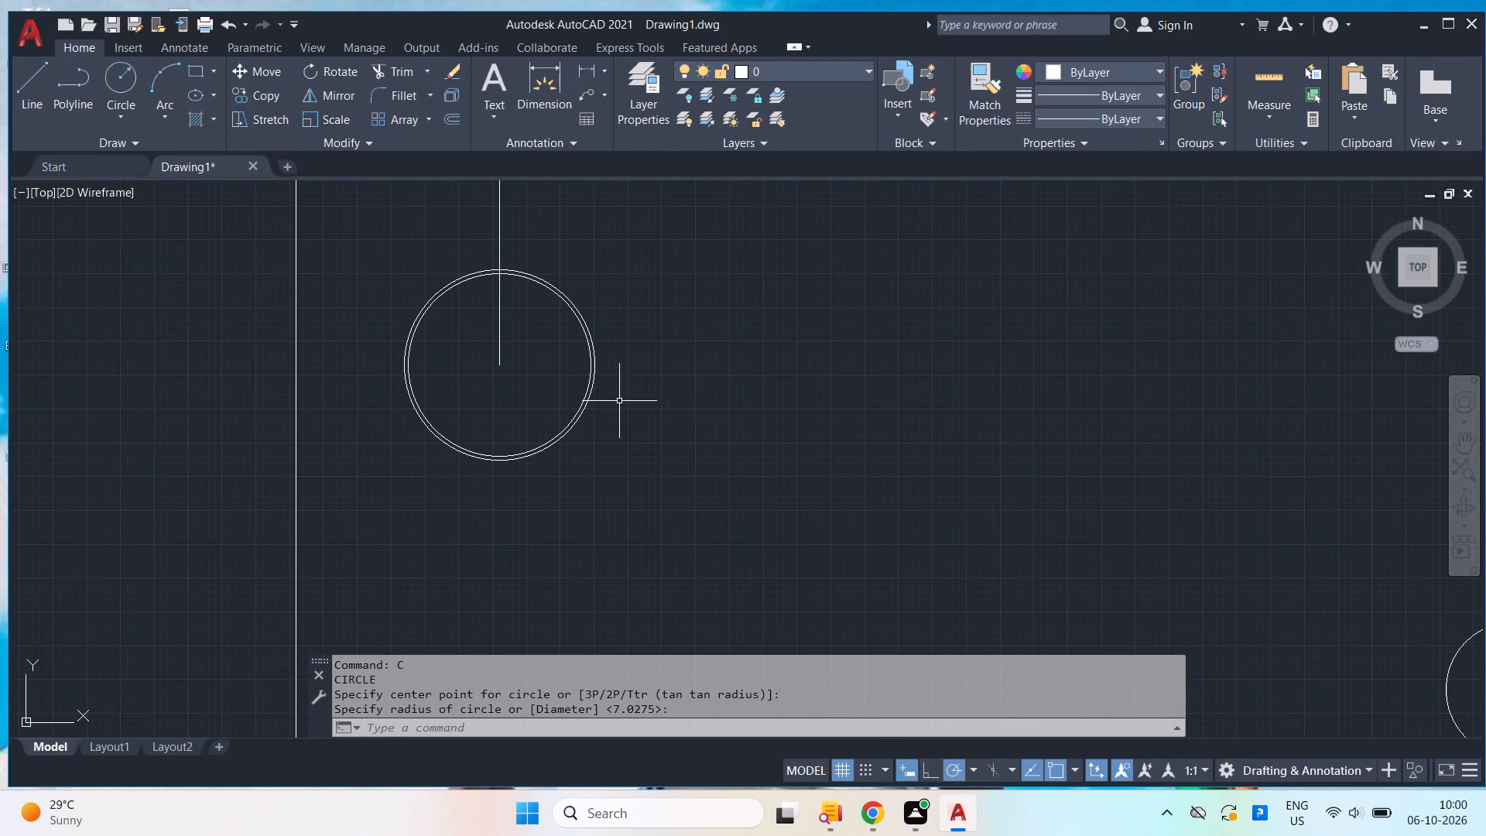
scroll(563, 411, up, 1)
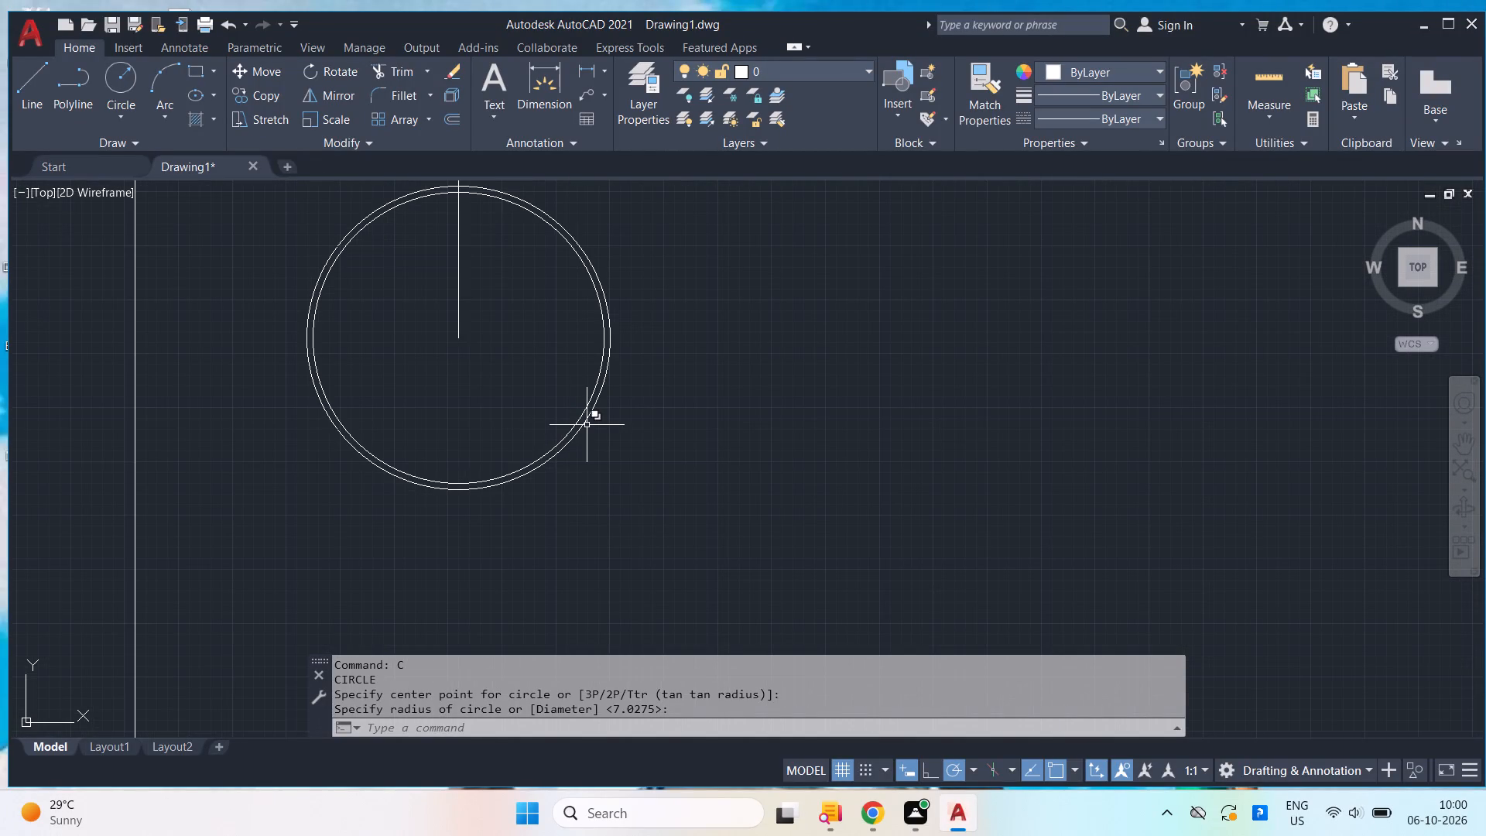
click(582, 413)
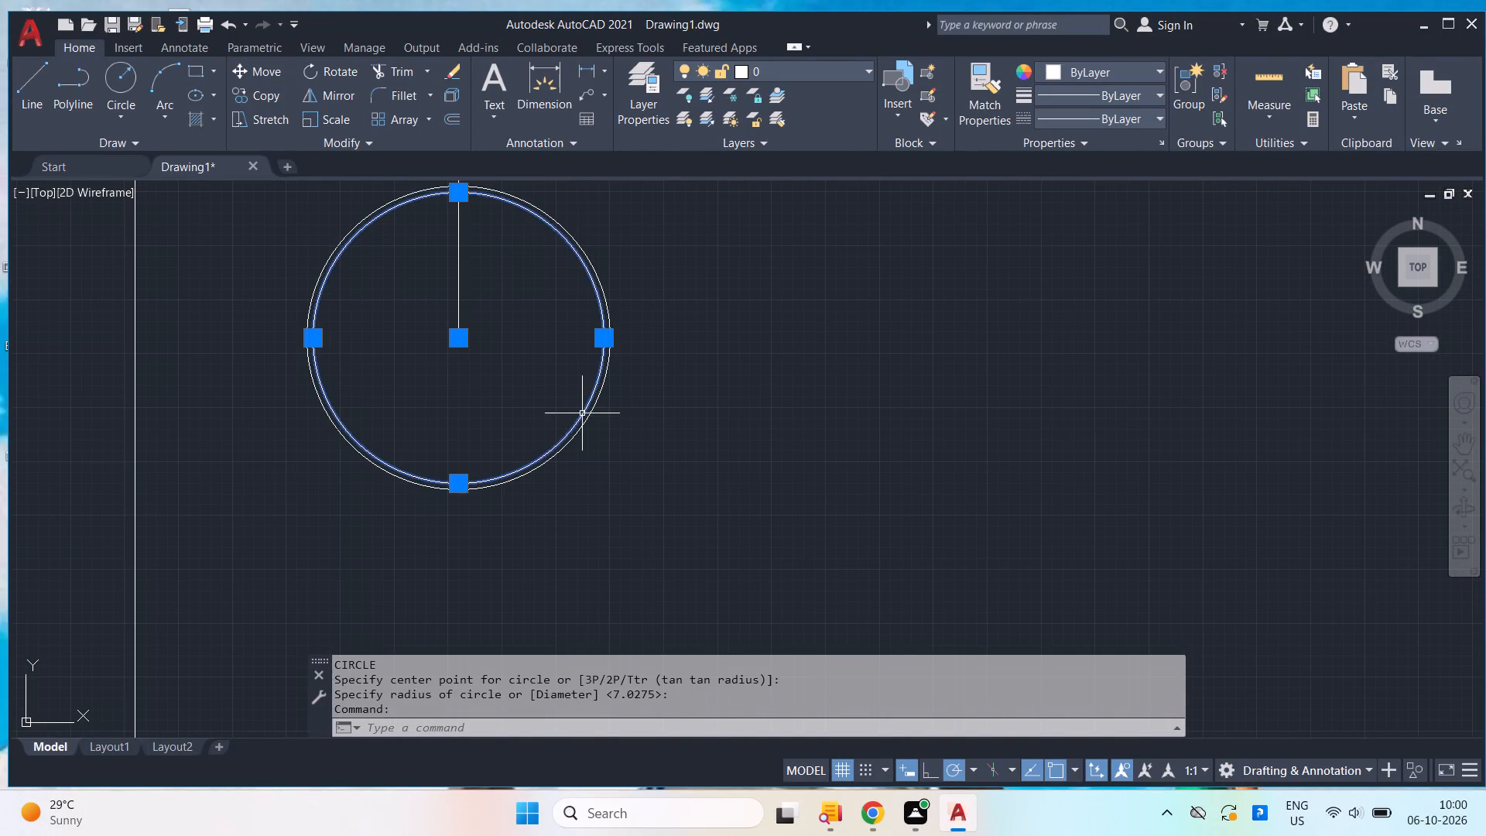
key(Delete)
Draw a smaller concentric circle centred on the short vertical line's lower end, leaving a slightly wider gap inside the corner circle.
key(c)
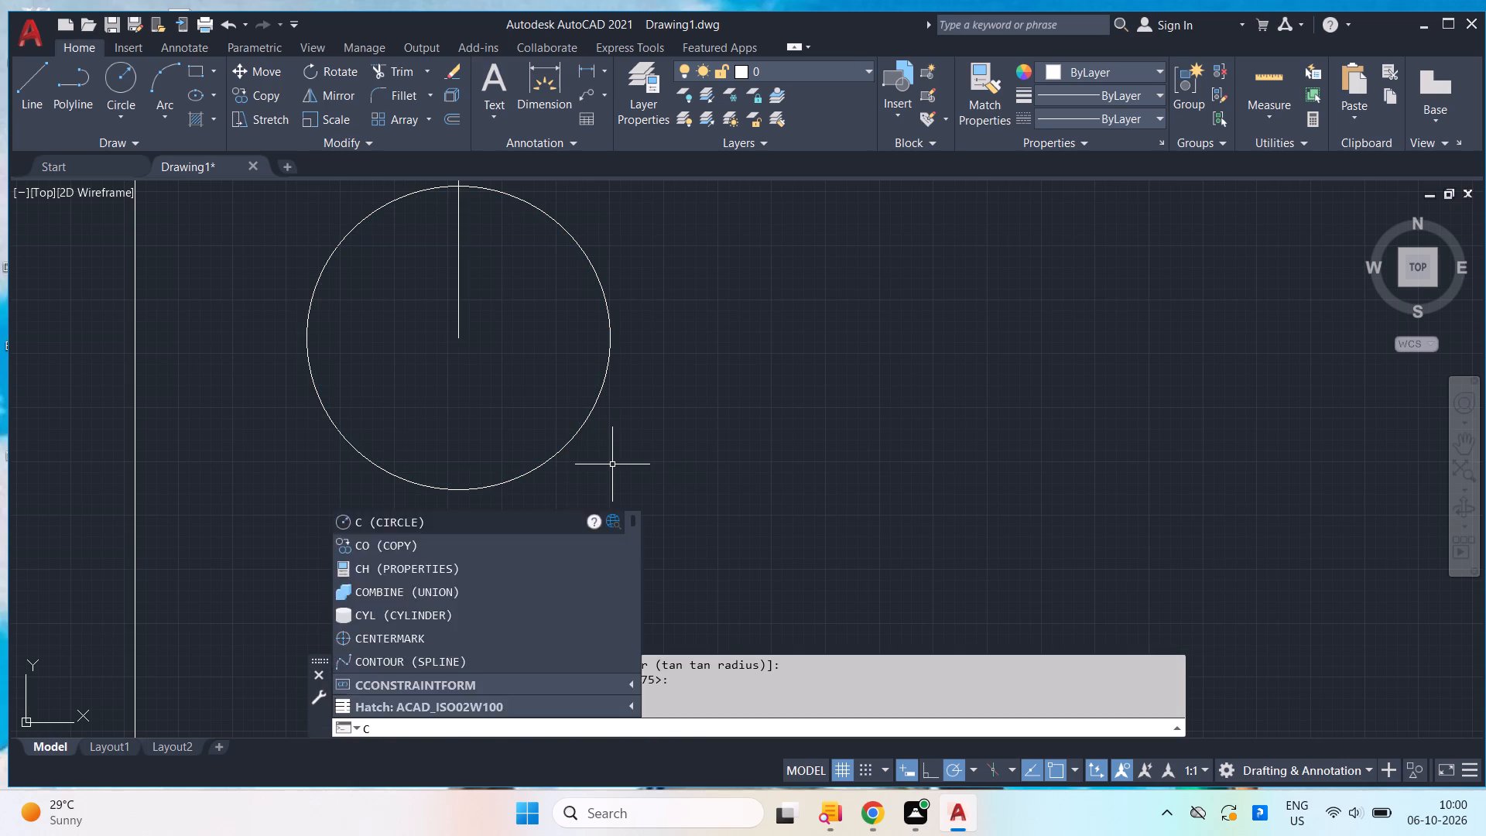
key(Return)
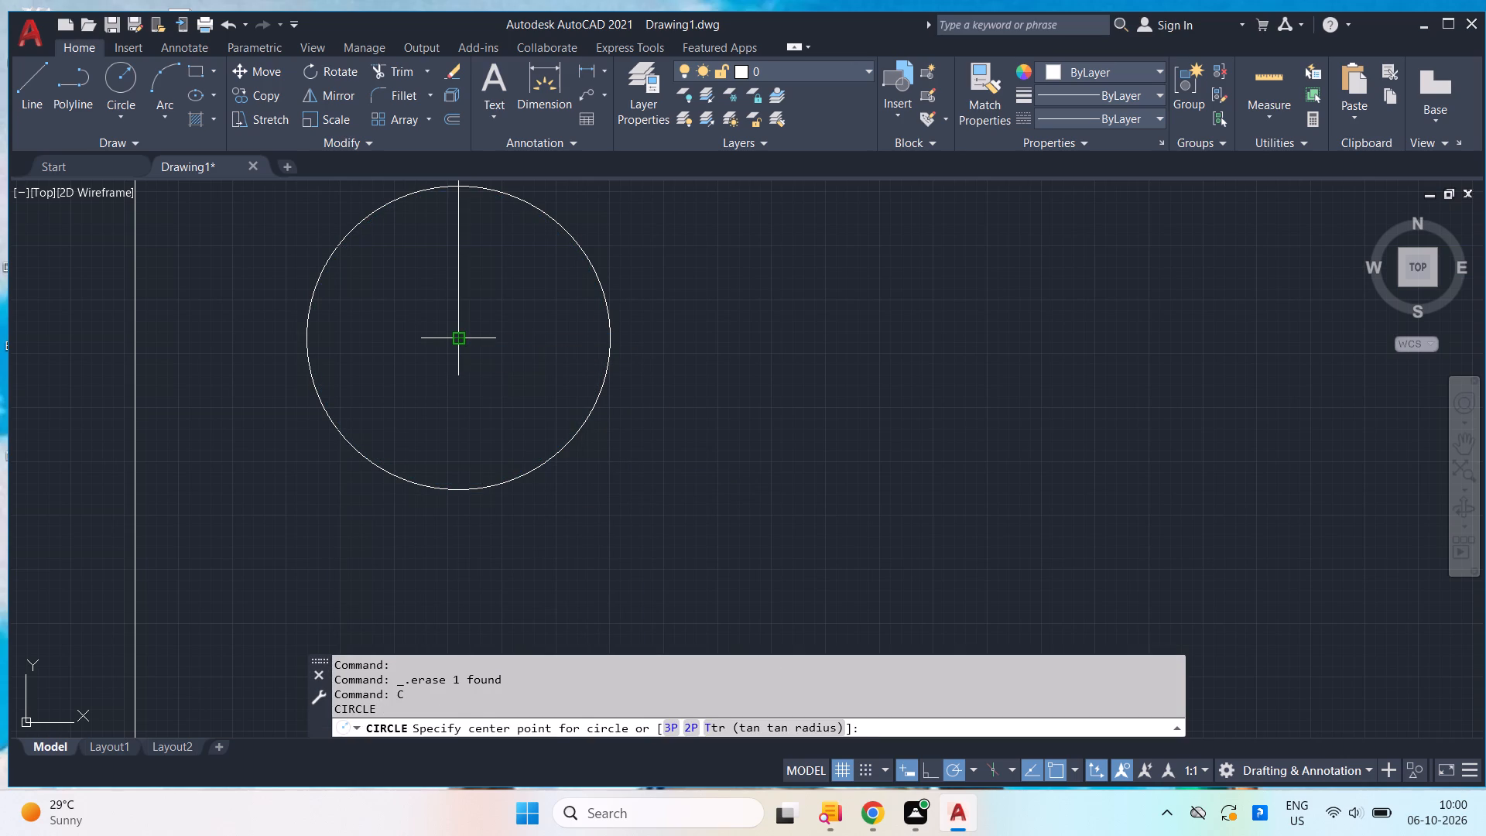
click(457, 336)
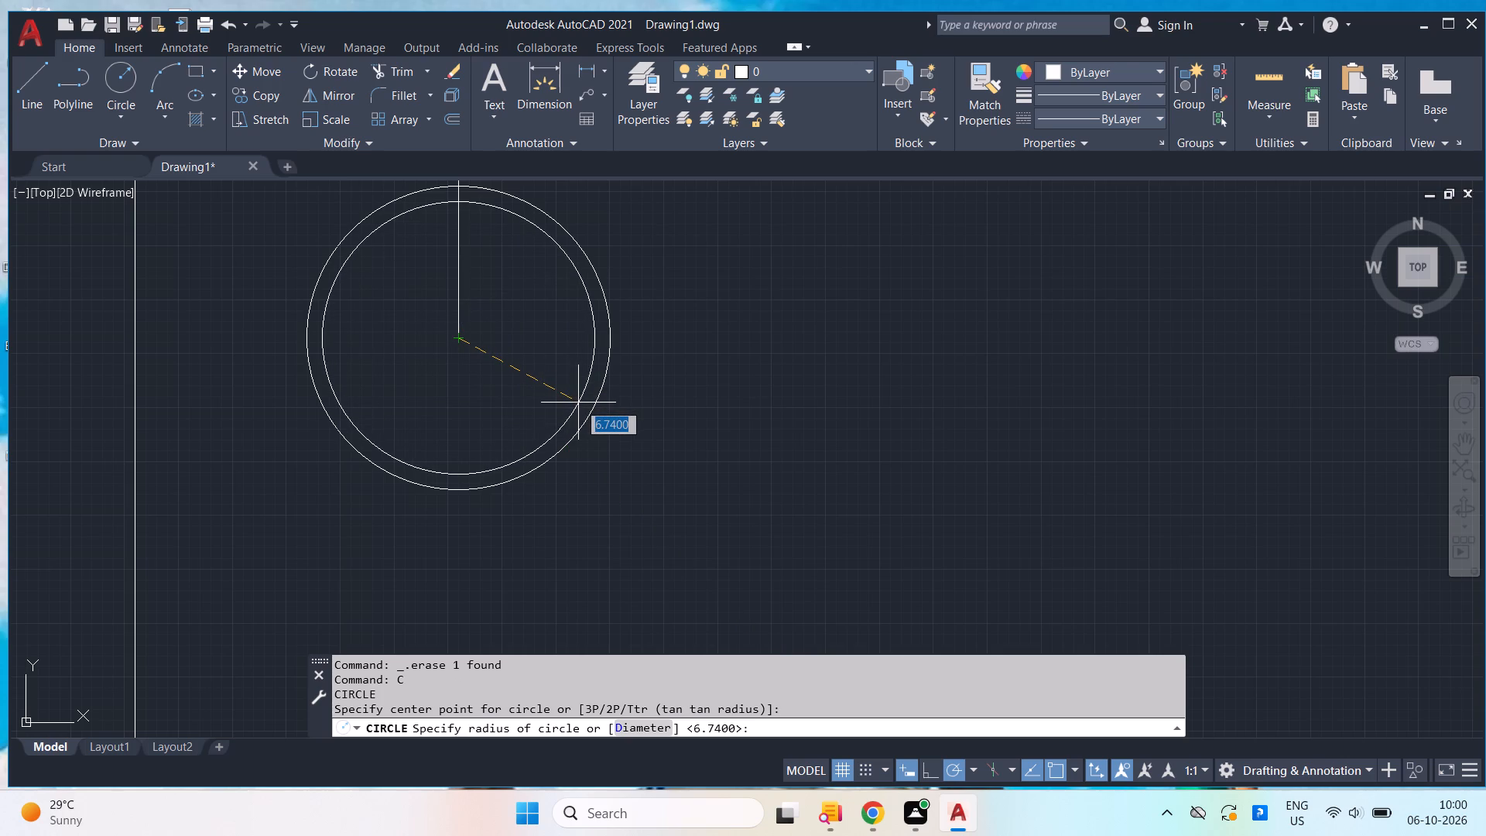
click(578, 403)
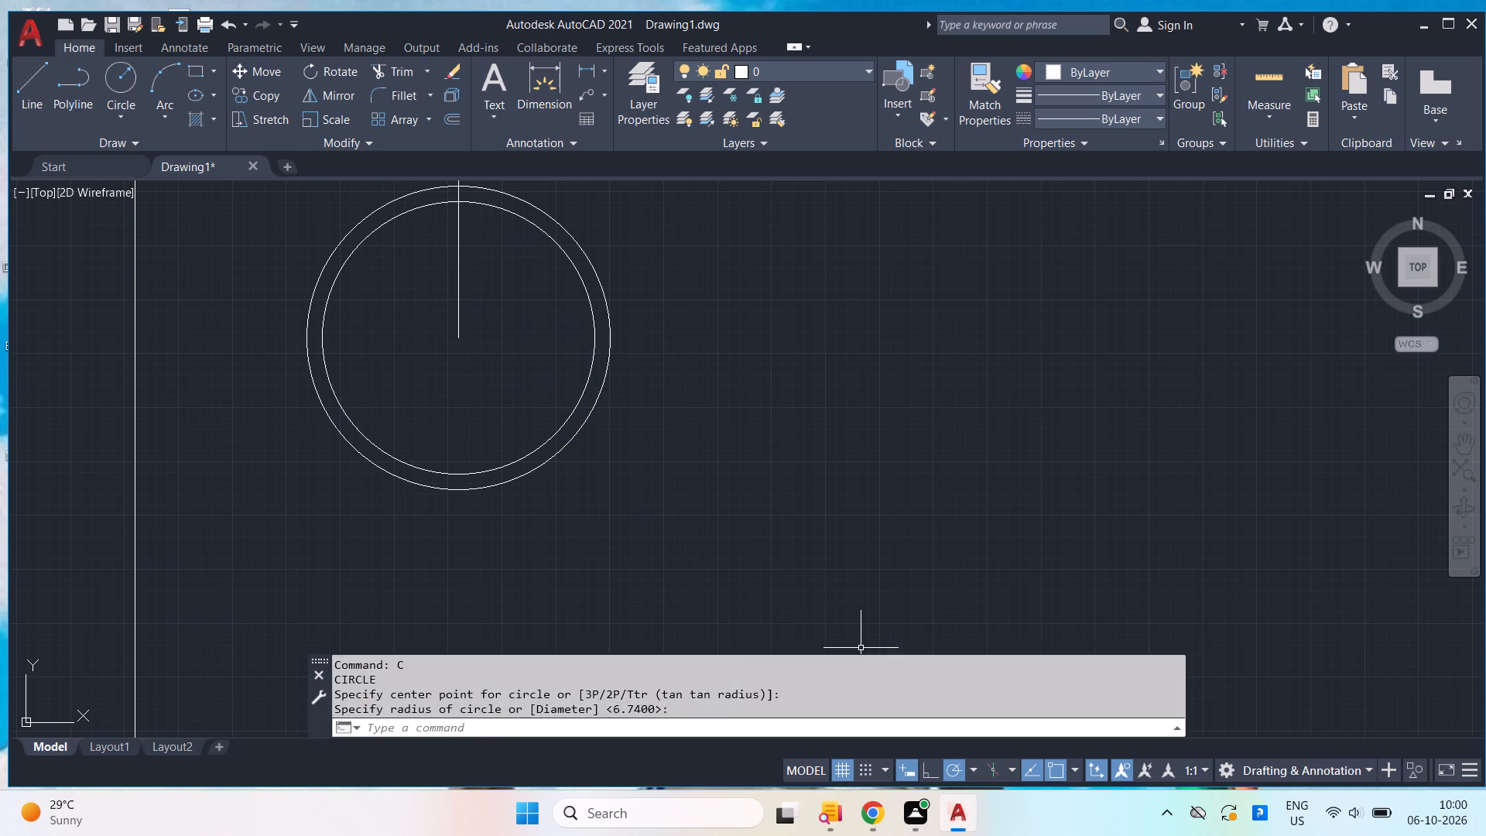
Draw a short horizontal marker line outward from the long vertical edge, starting 24 units below its top corner.
scroll(911, 673, down, 3)
scroll(933, 524, down, 3)
middle_drag(958, 535, 711, 281)
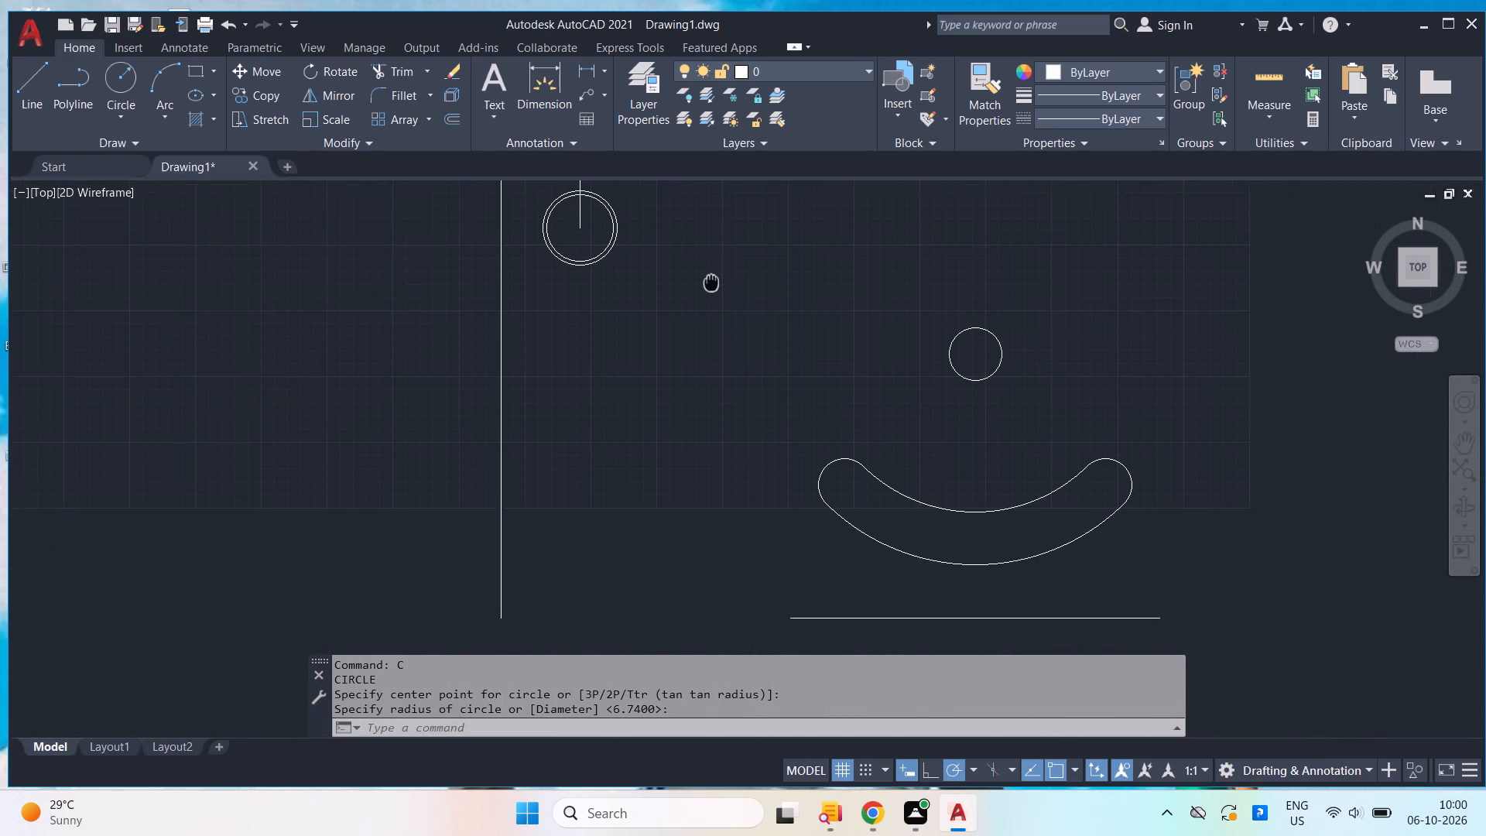
middle_drag(711, 281, 710, 279)
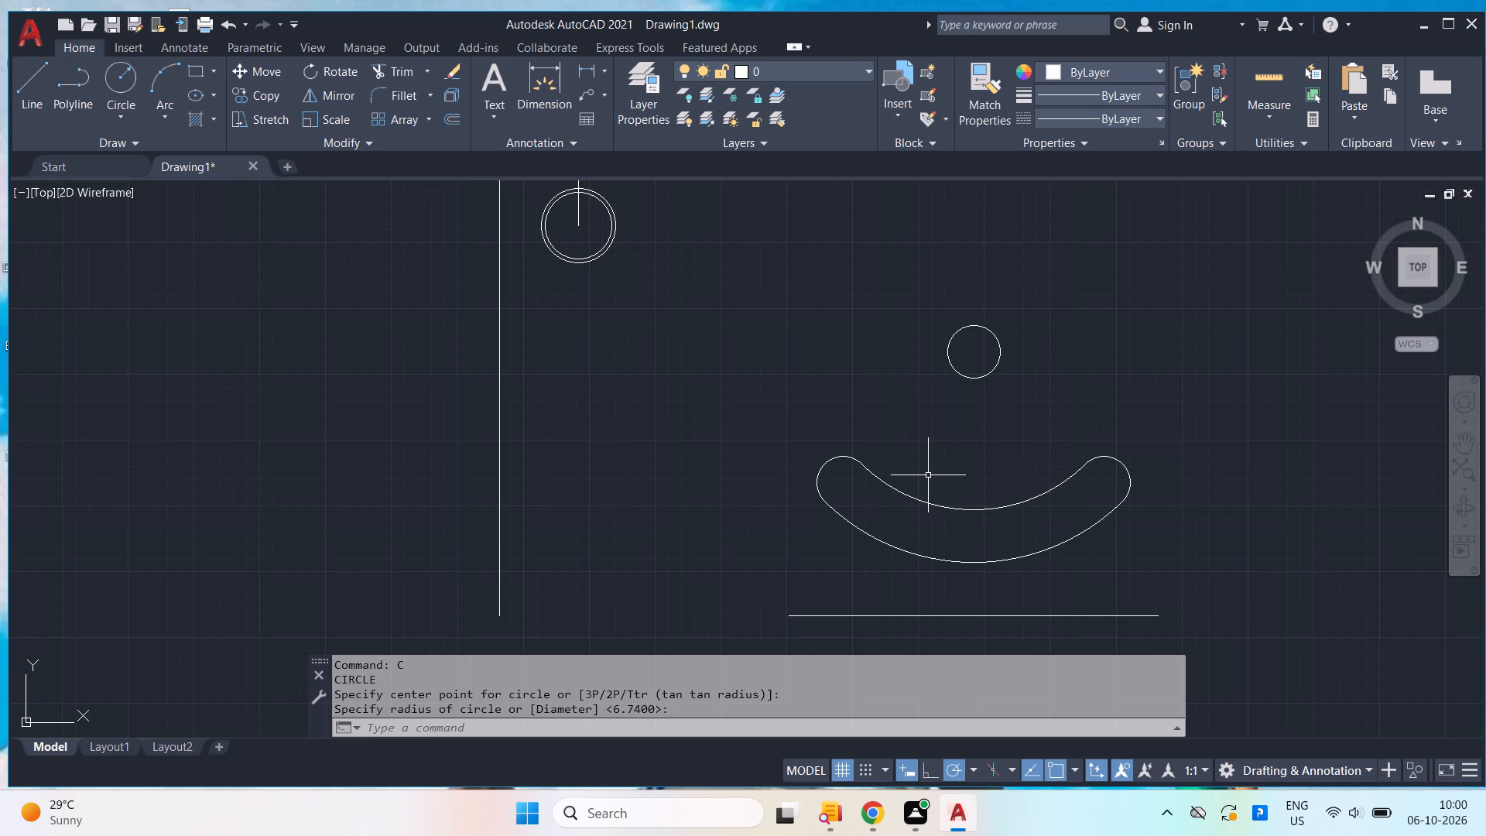
scroll(629, 448, down, 2)
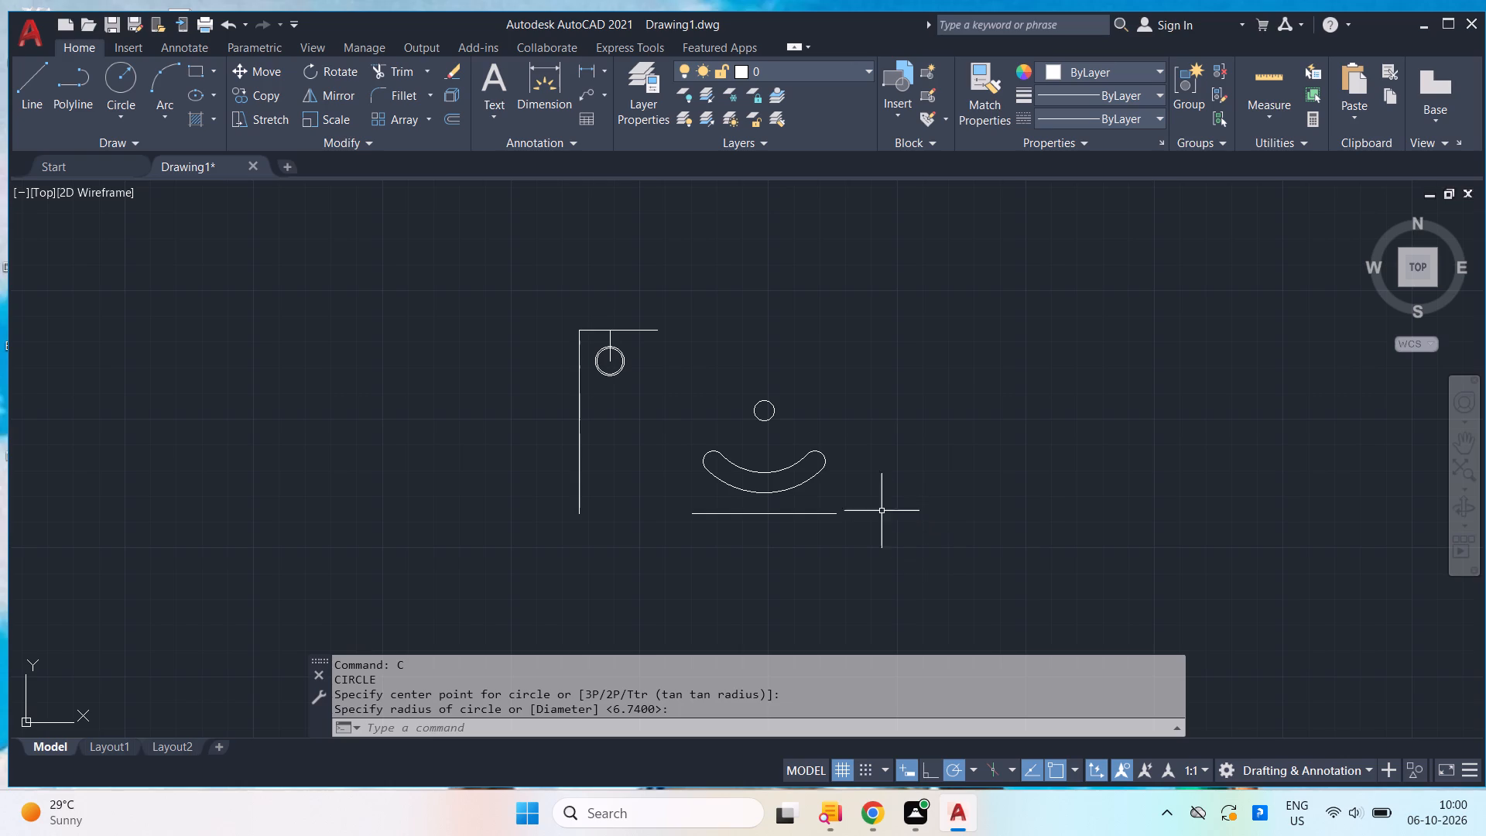
middle_drag(694, 438, 683, 475)
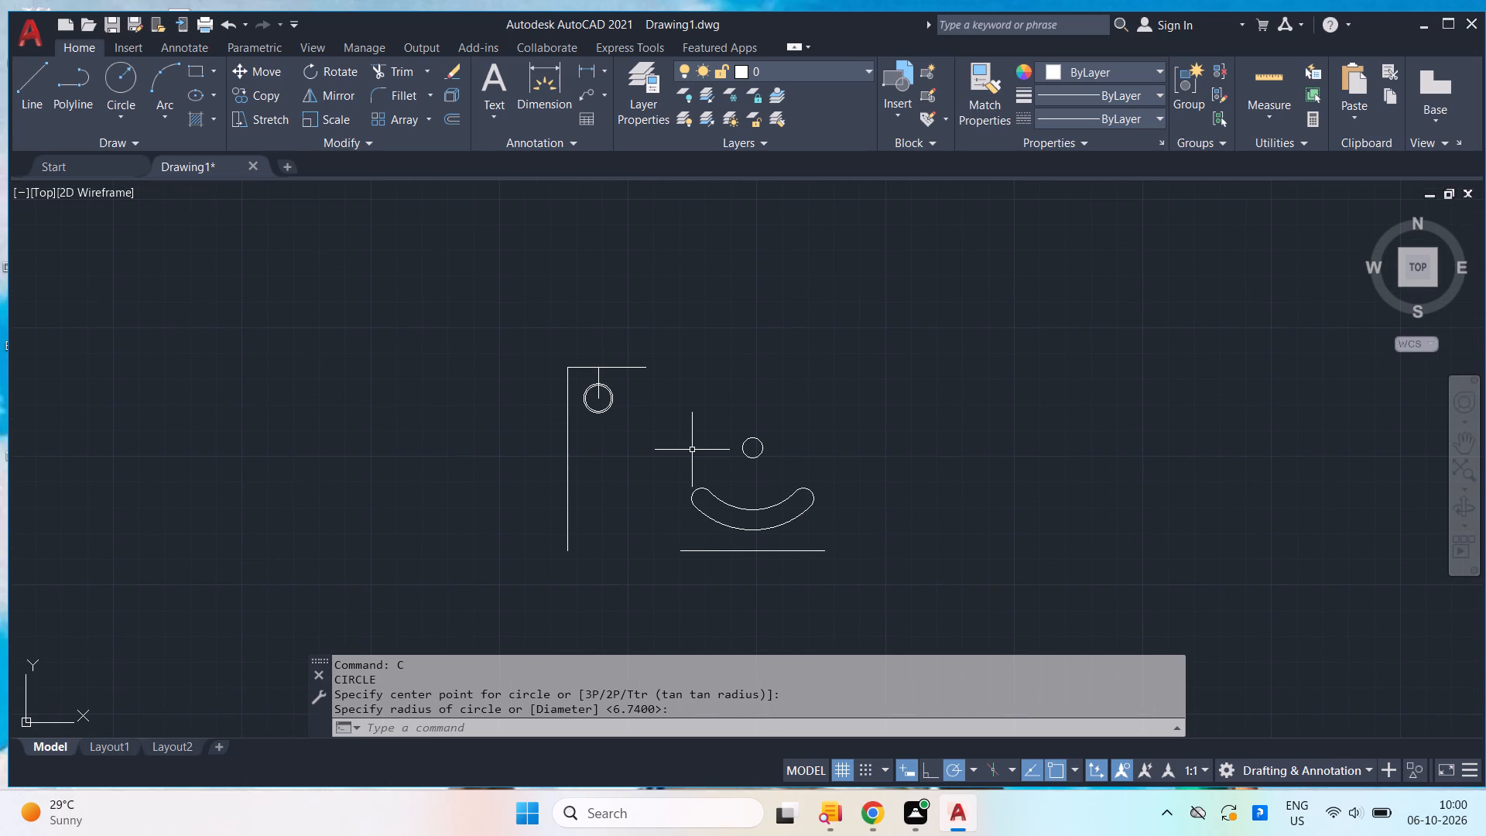
scroll(692, 450, up, 2)
key(l)
key(Return)
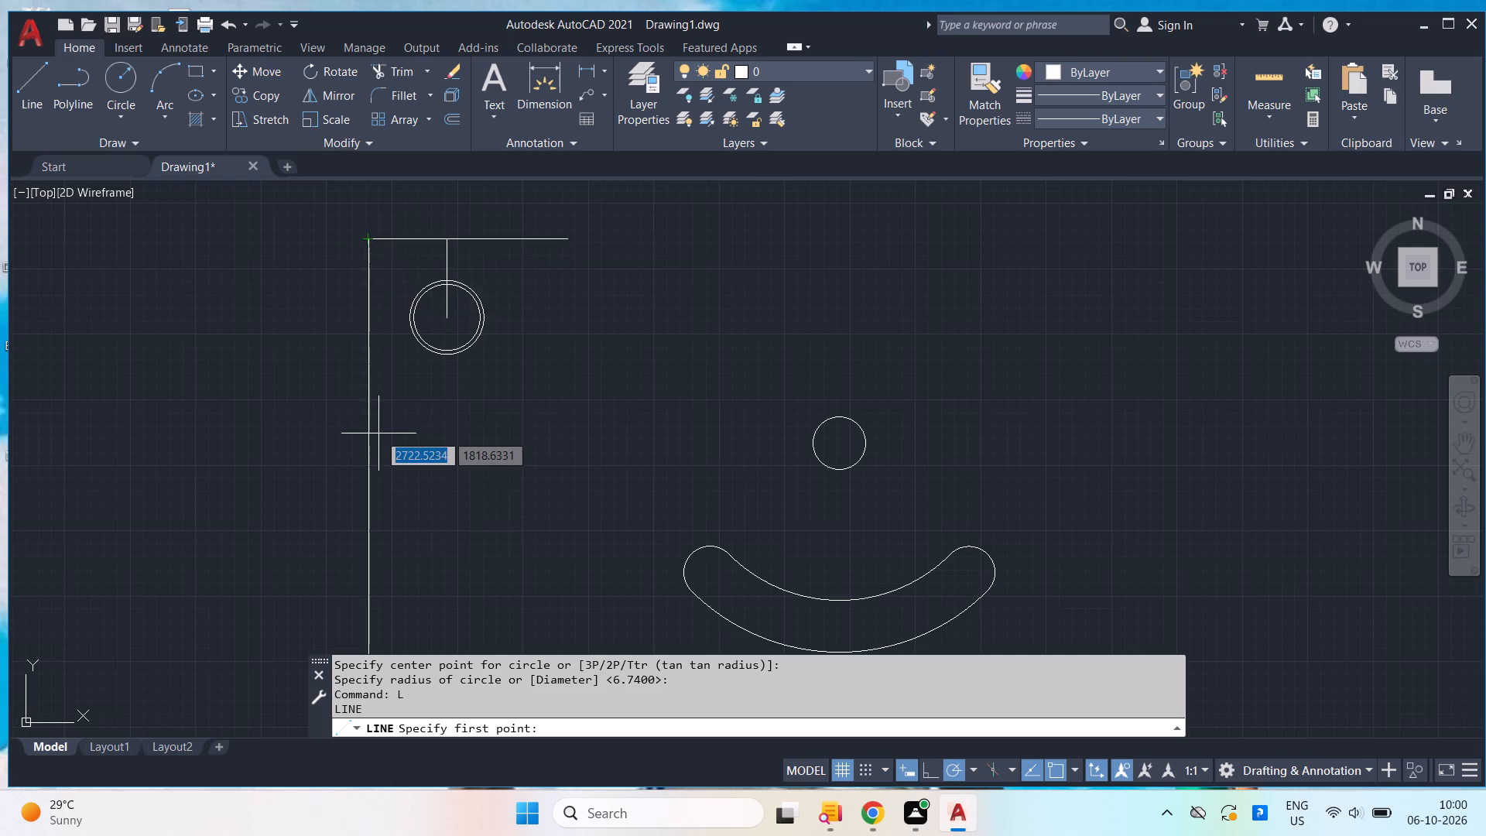
scroll(378, 433, down, 2)
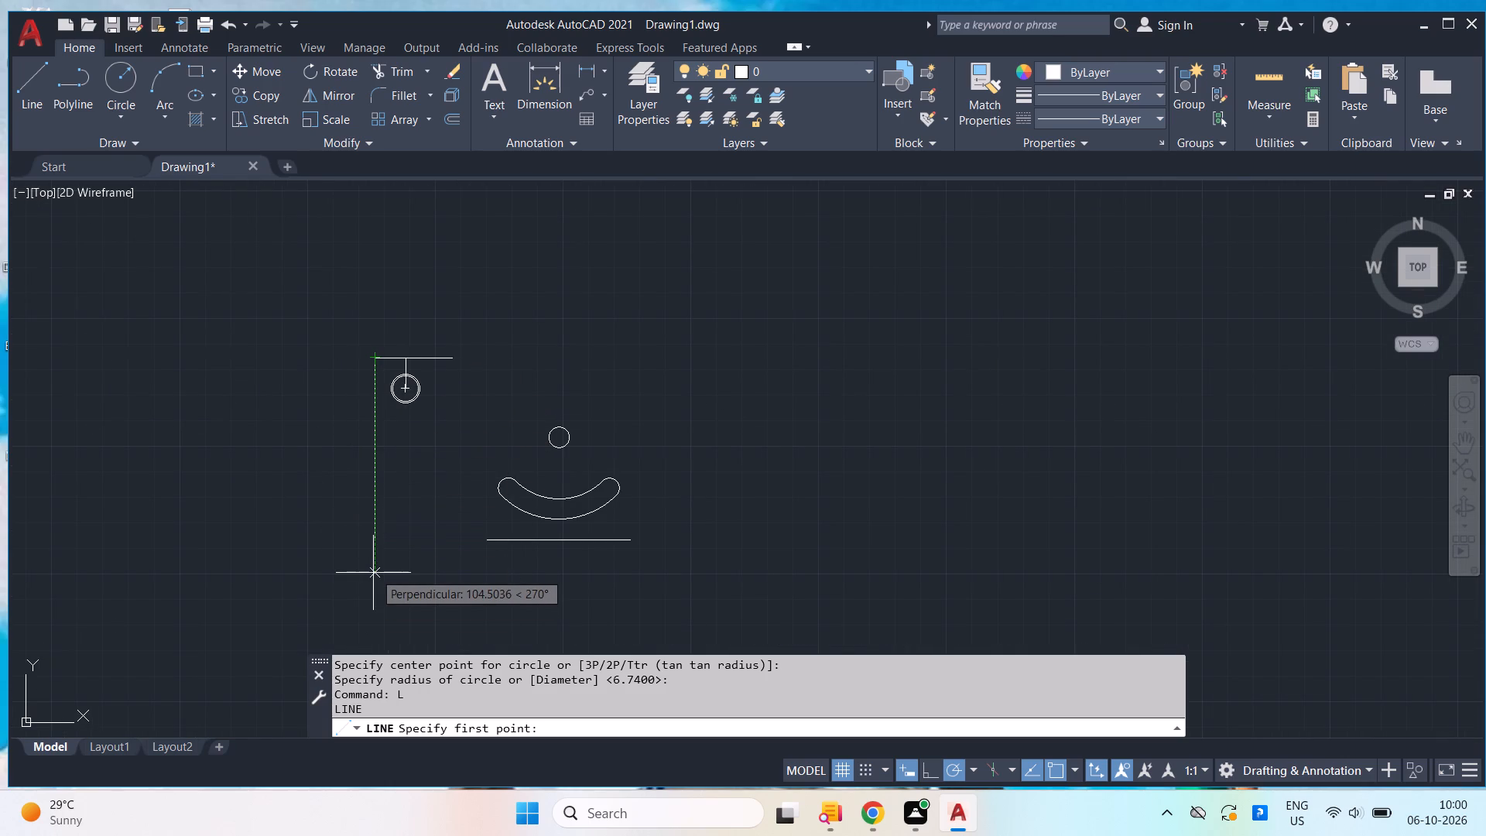
text(24)
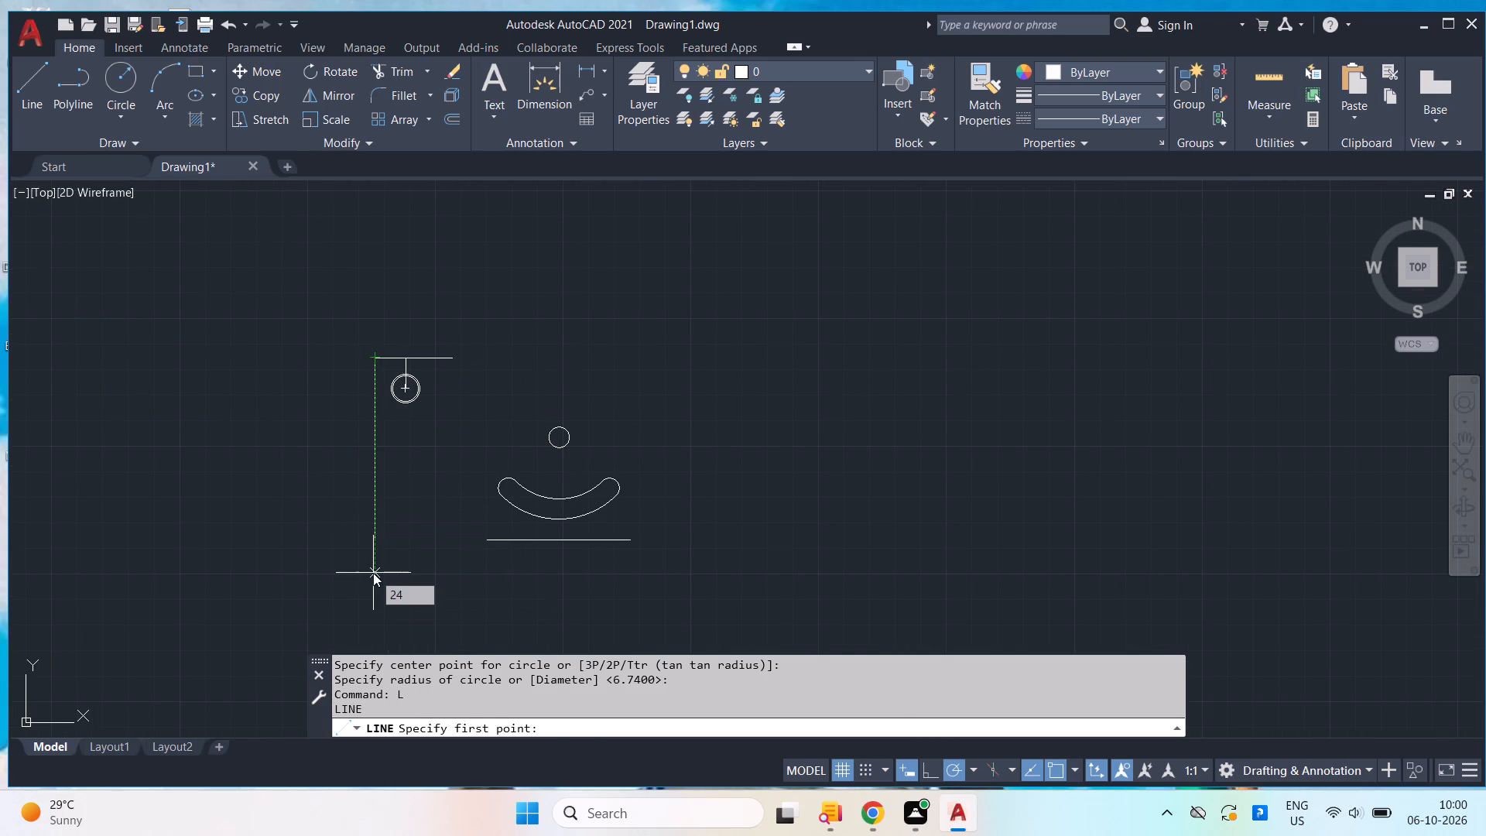
key(Return)
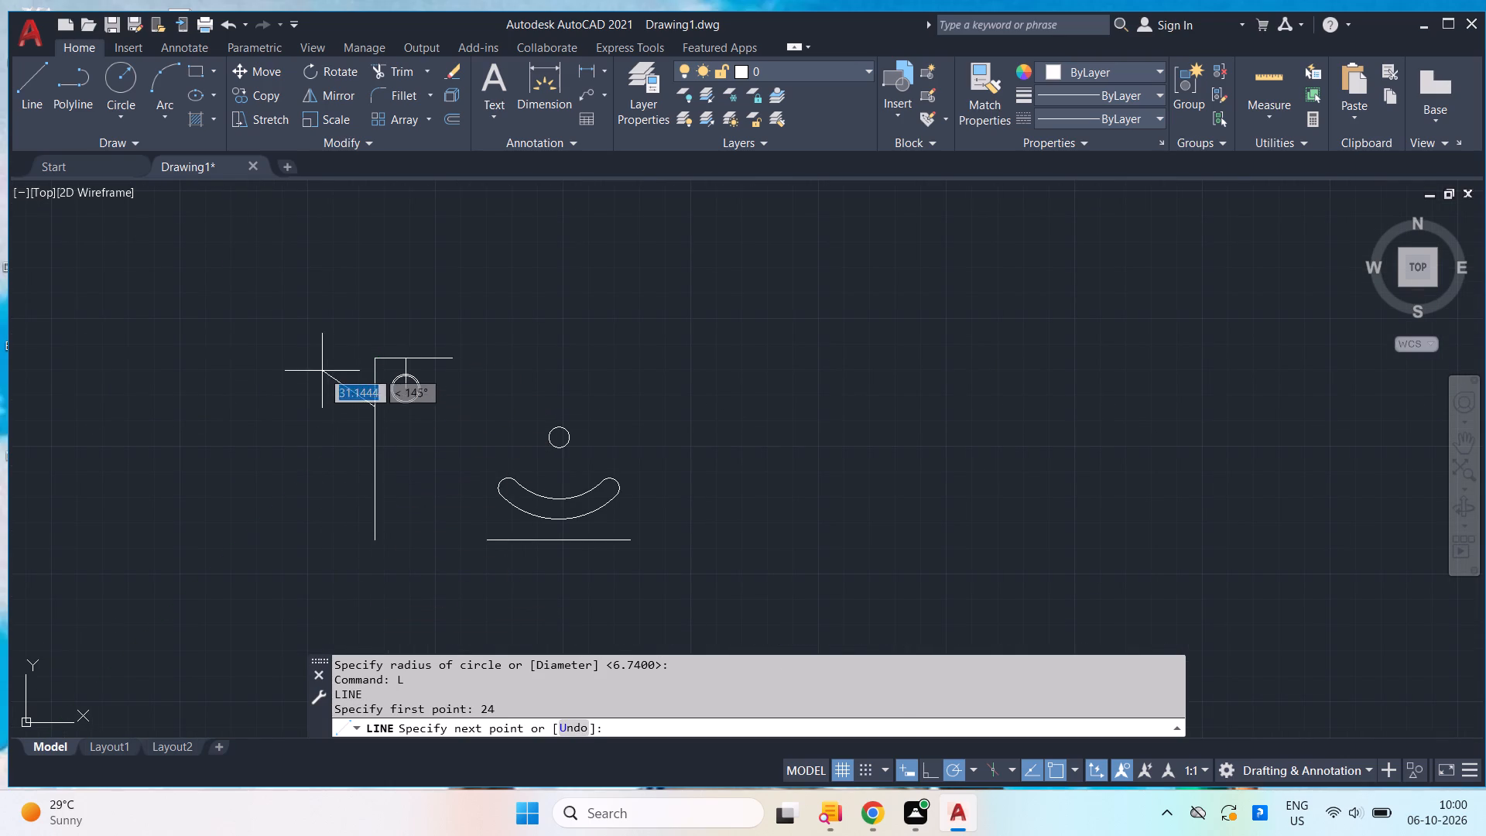
click(346, 409)
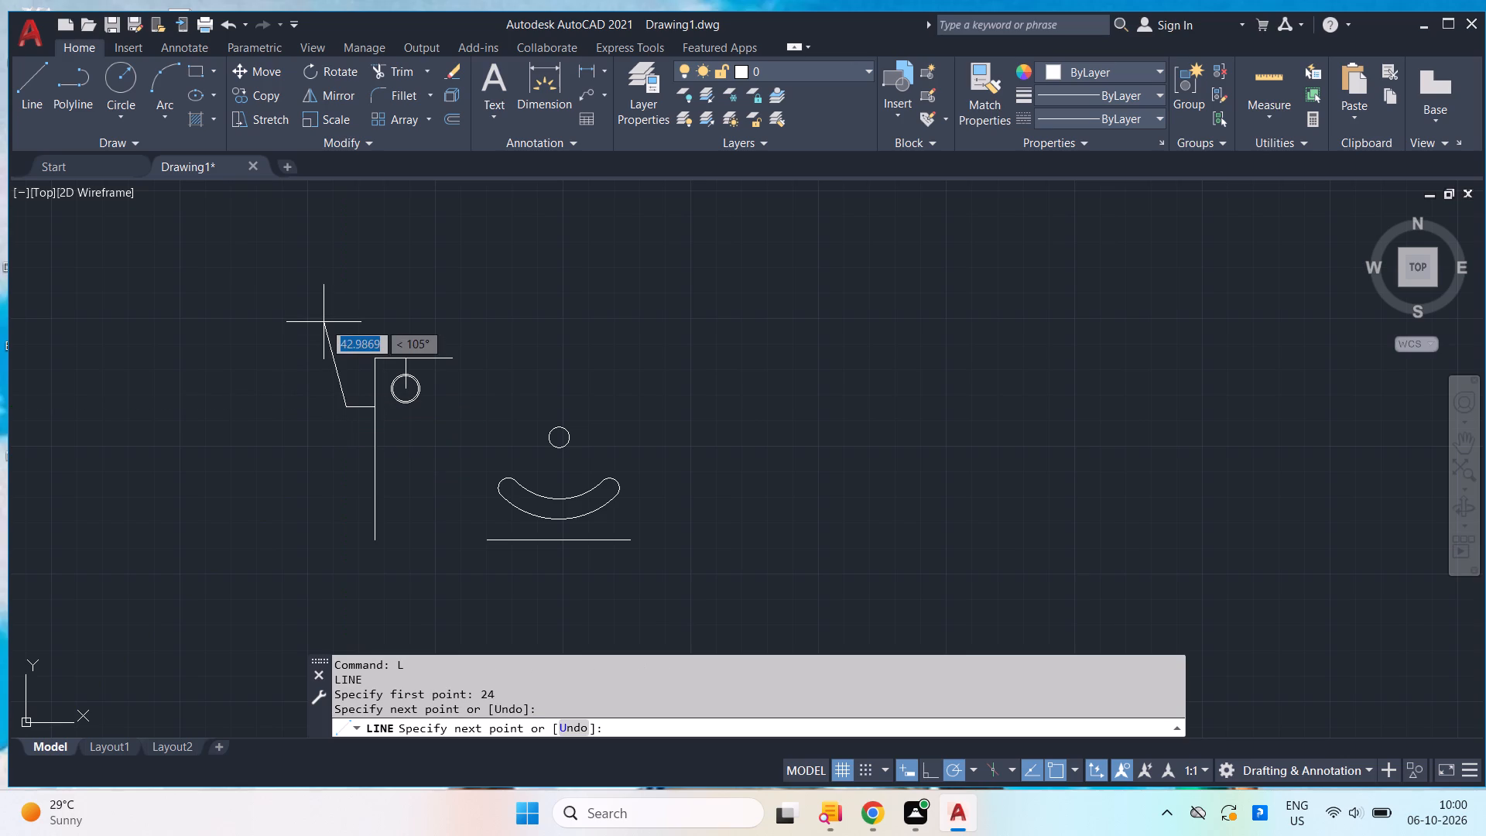
key(space)
Draw a slanted line from the near end of the base line to the 24-unit marker point on the vertical edge.
key(space)
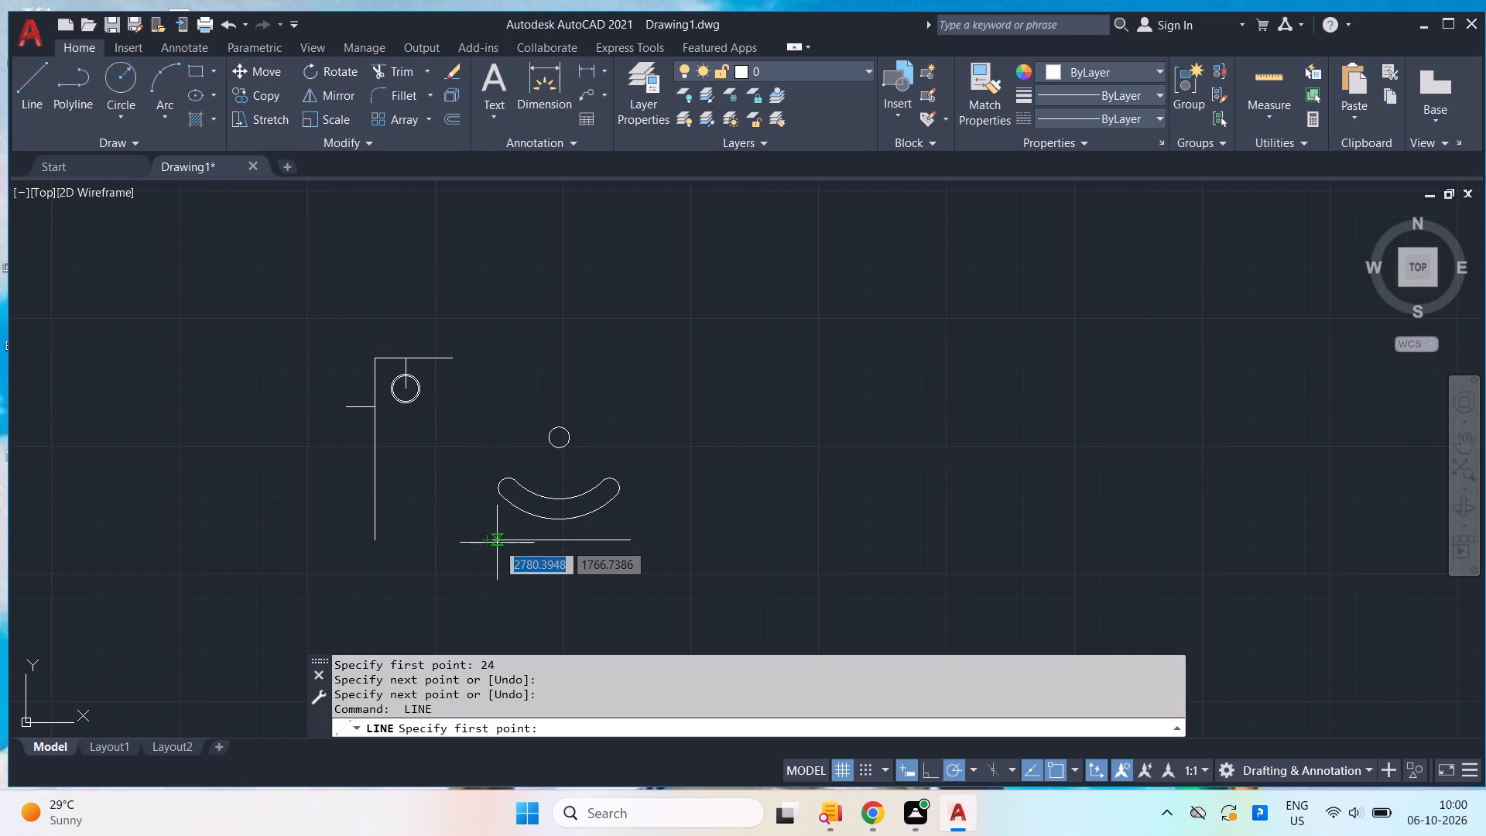
click(491, 545)
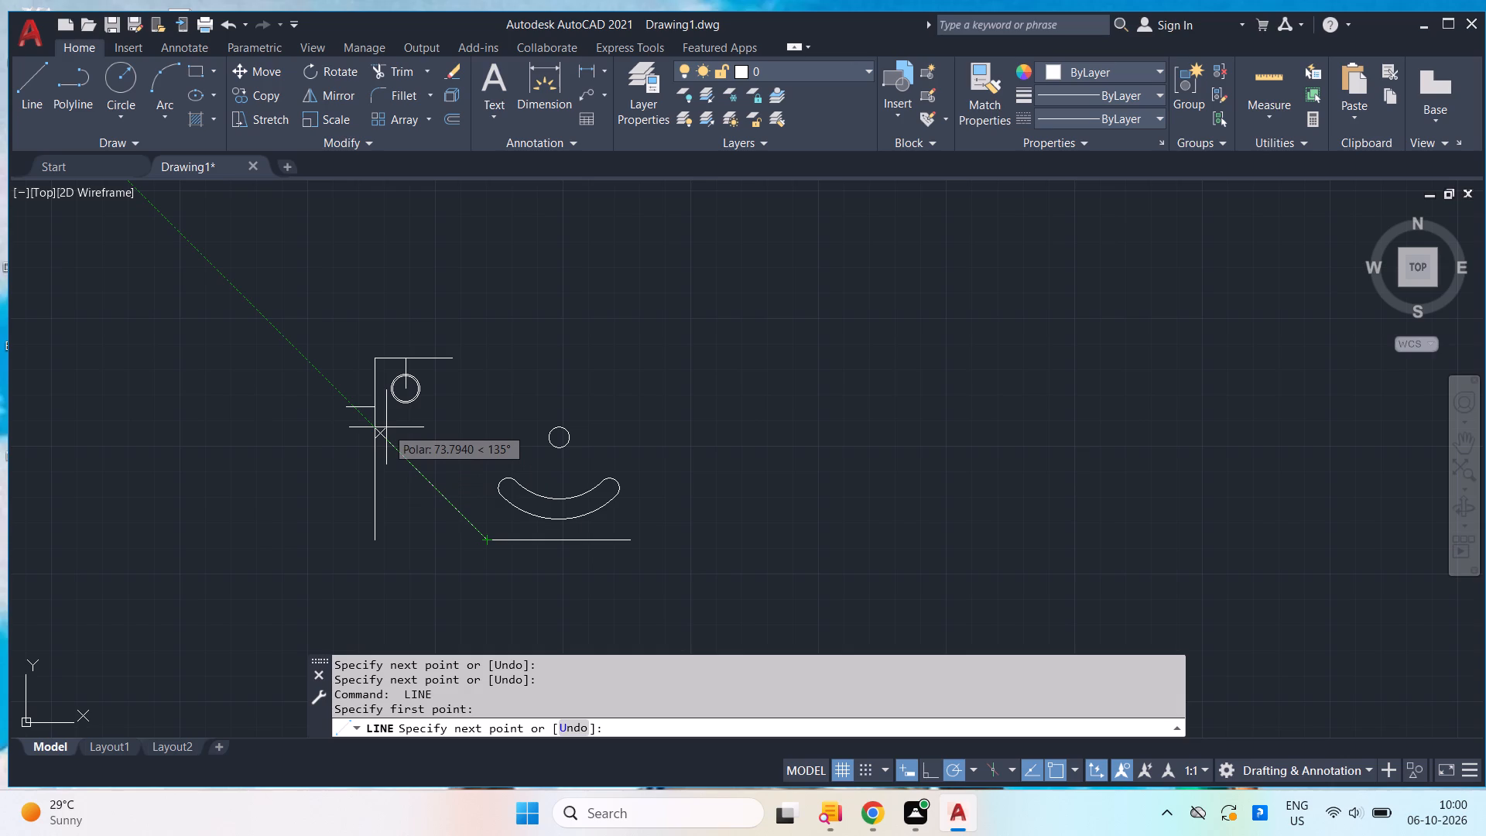
scroll(386, 427, up, 2)
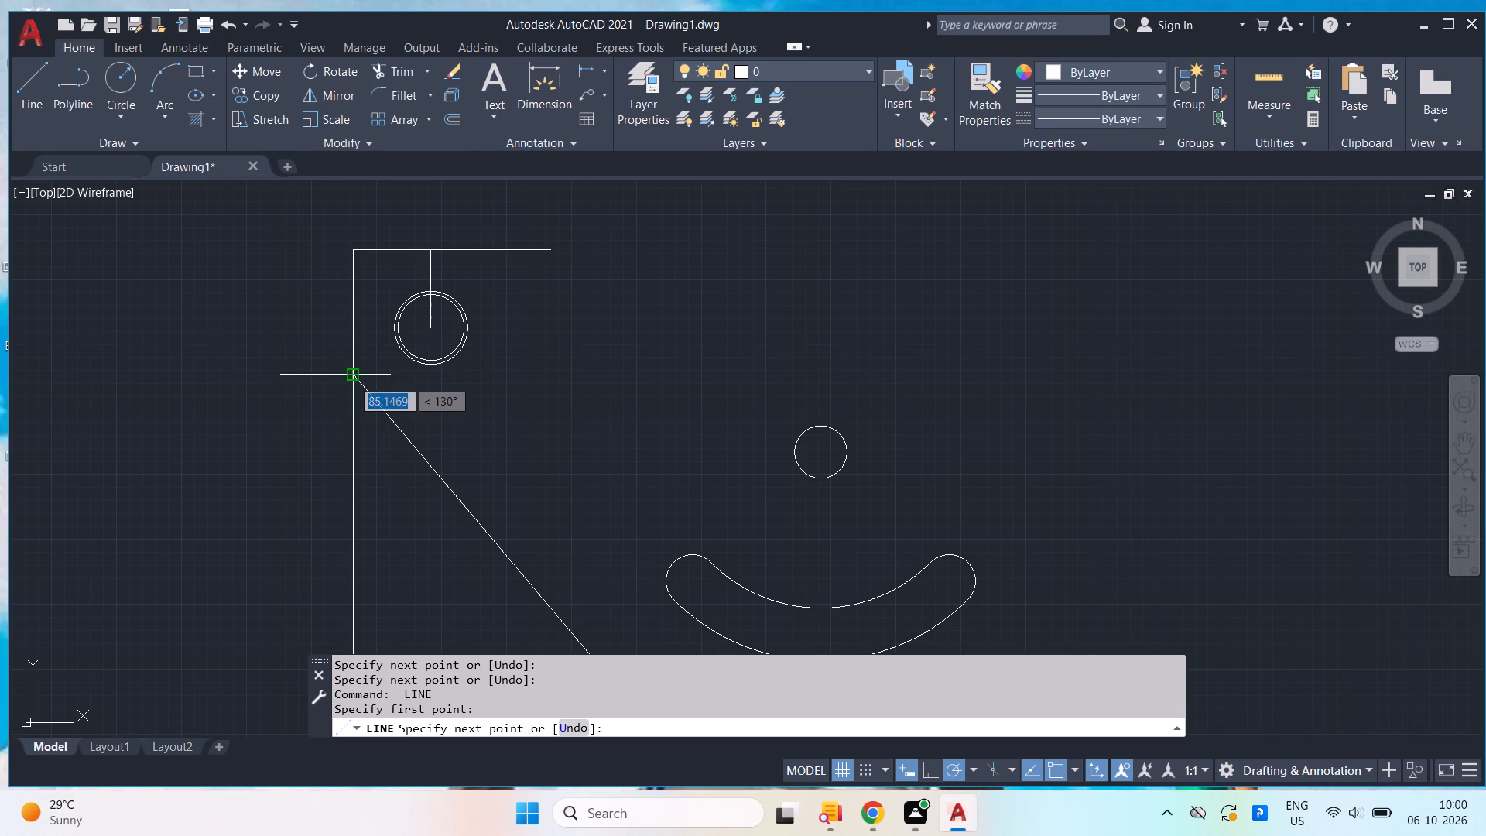
click(351, 379)
key(space)
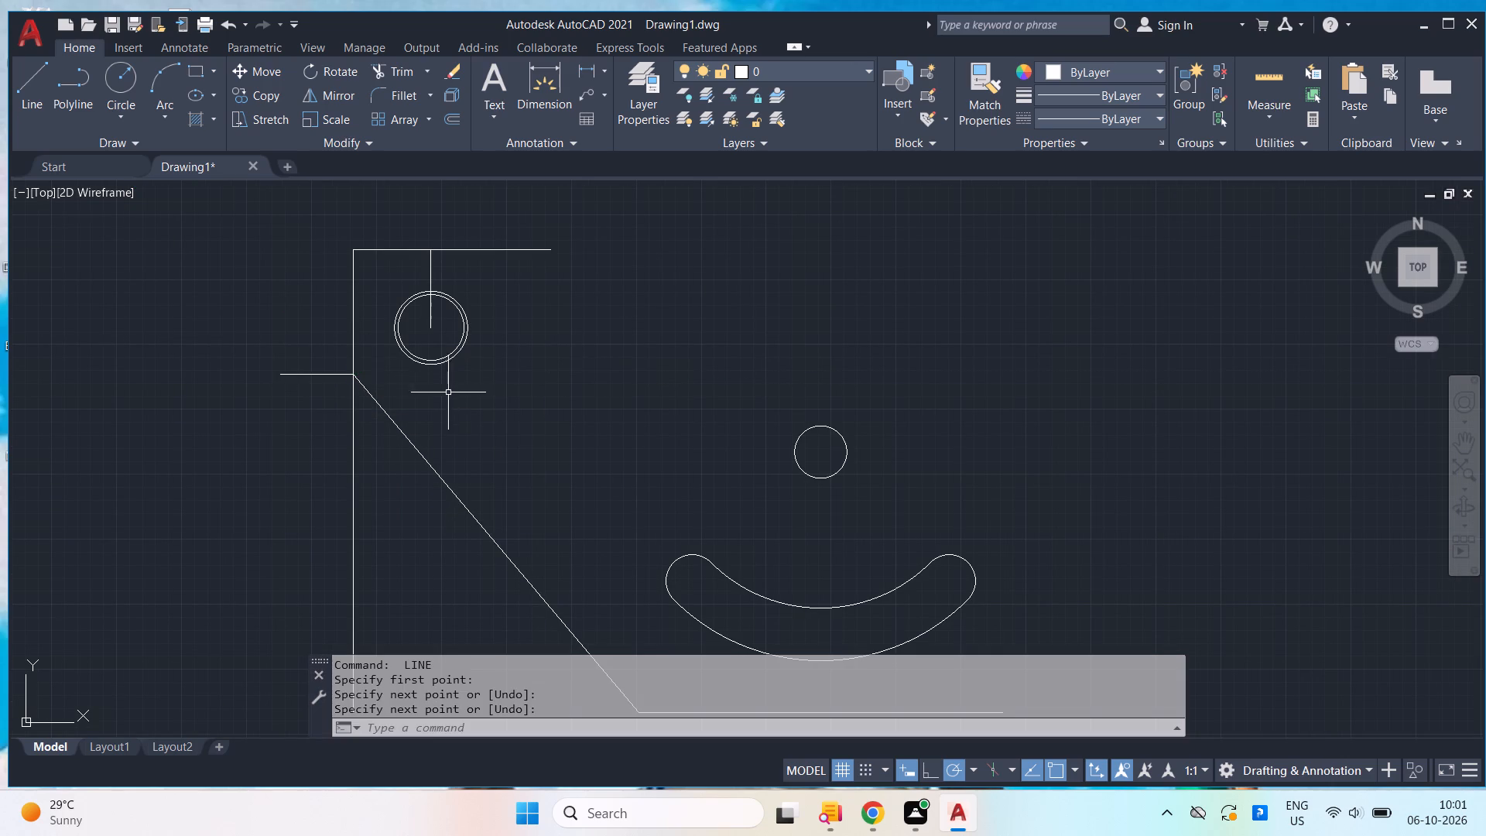
Draw a 225° diagonal line about 19.3 units long across the corner, starting on the top edge 7.5 units left of the short vertical line.
scroll(395, 404, down, 2)
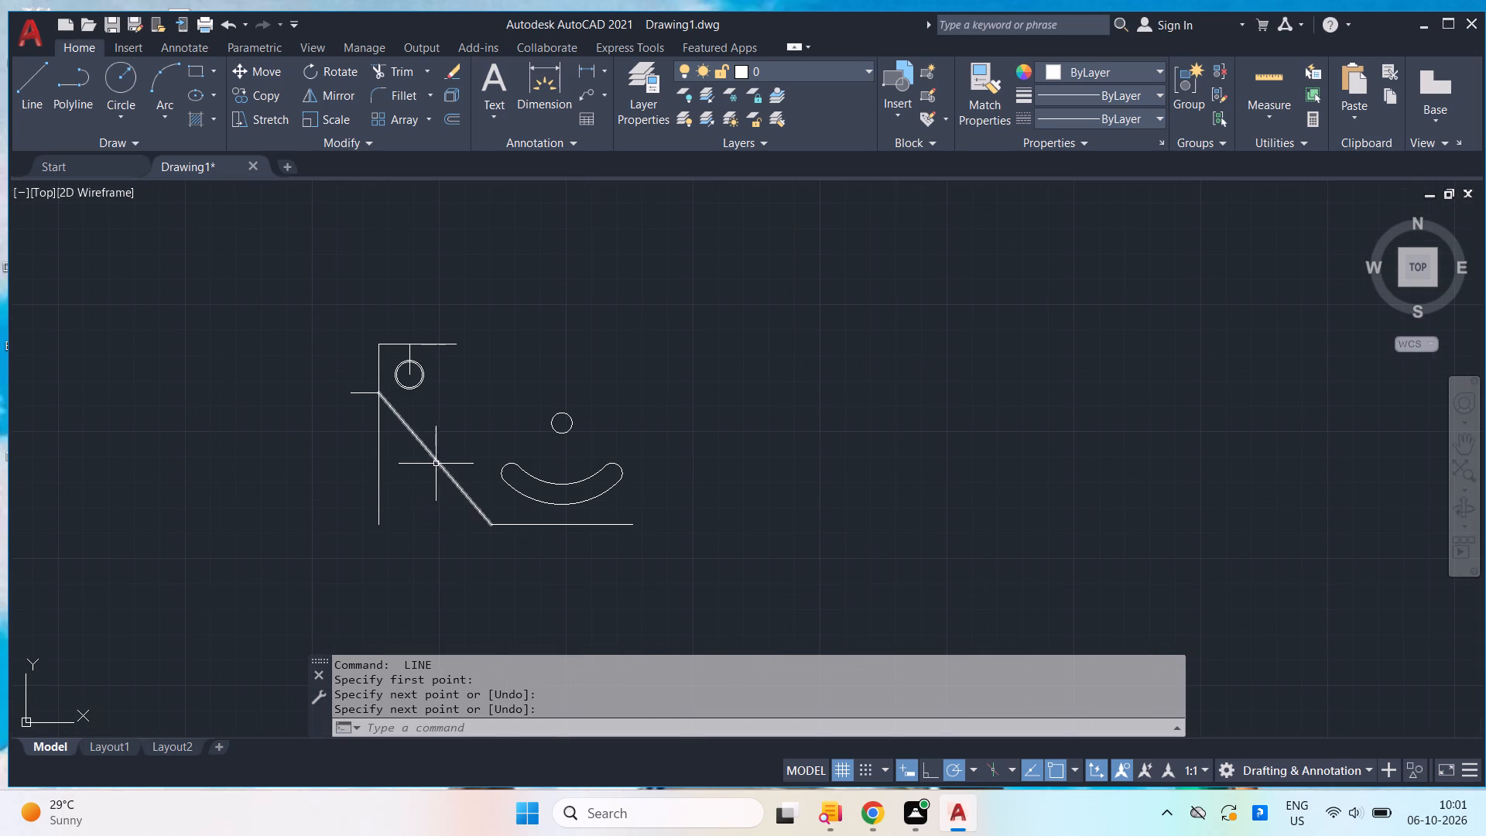
scroll(382, 398, up, 2)
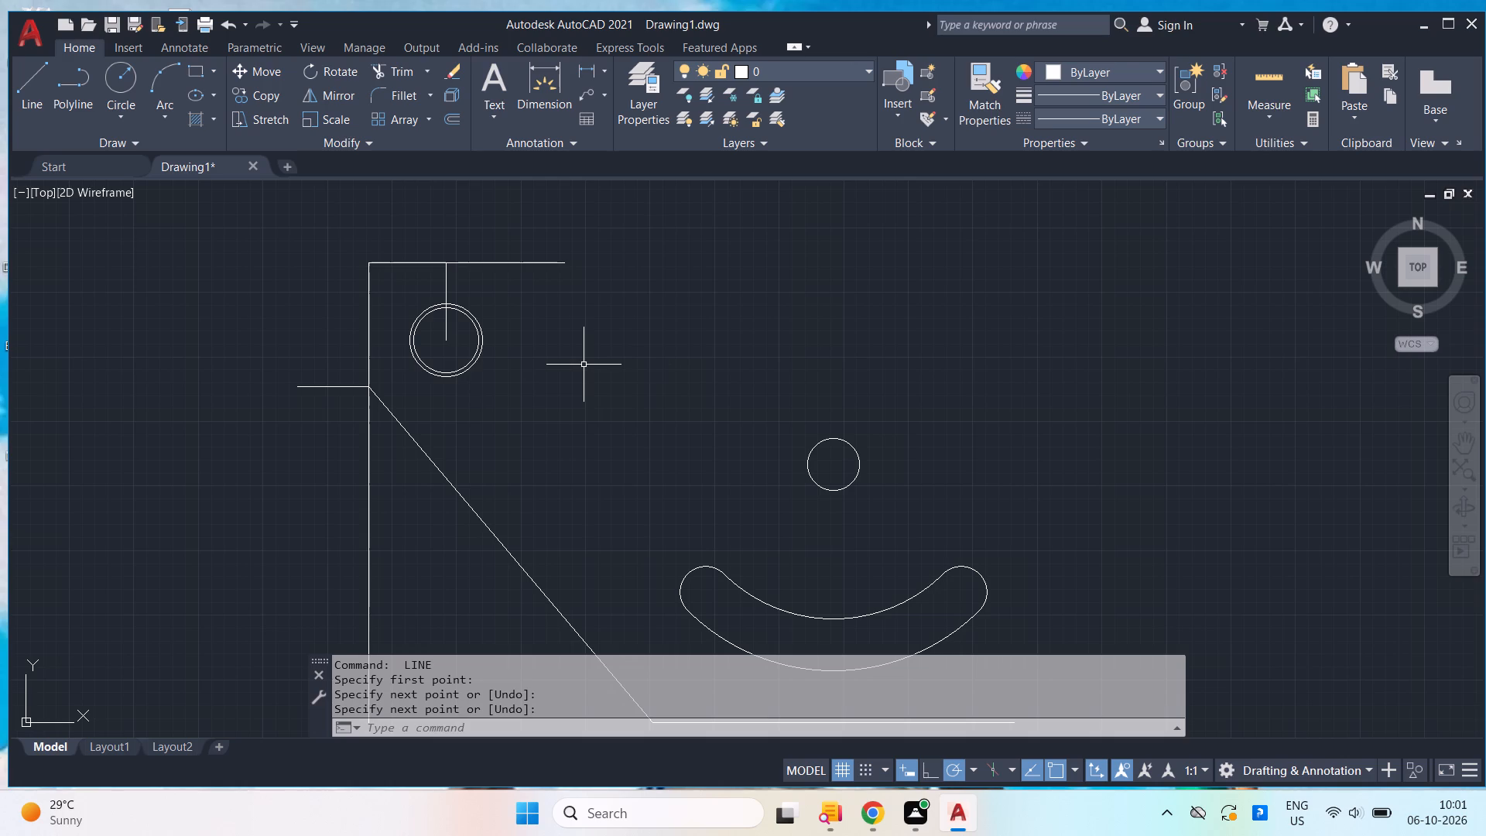
key(l)
key(Return)
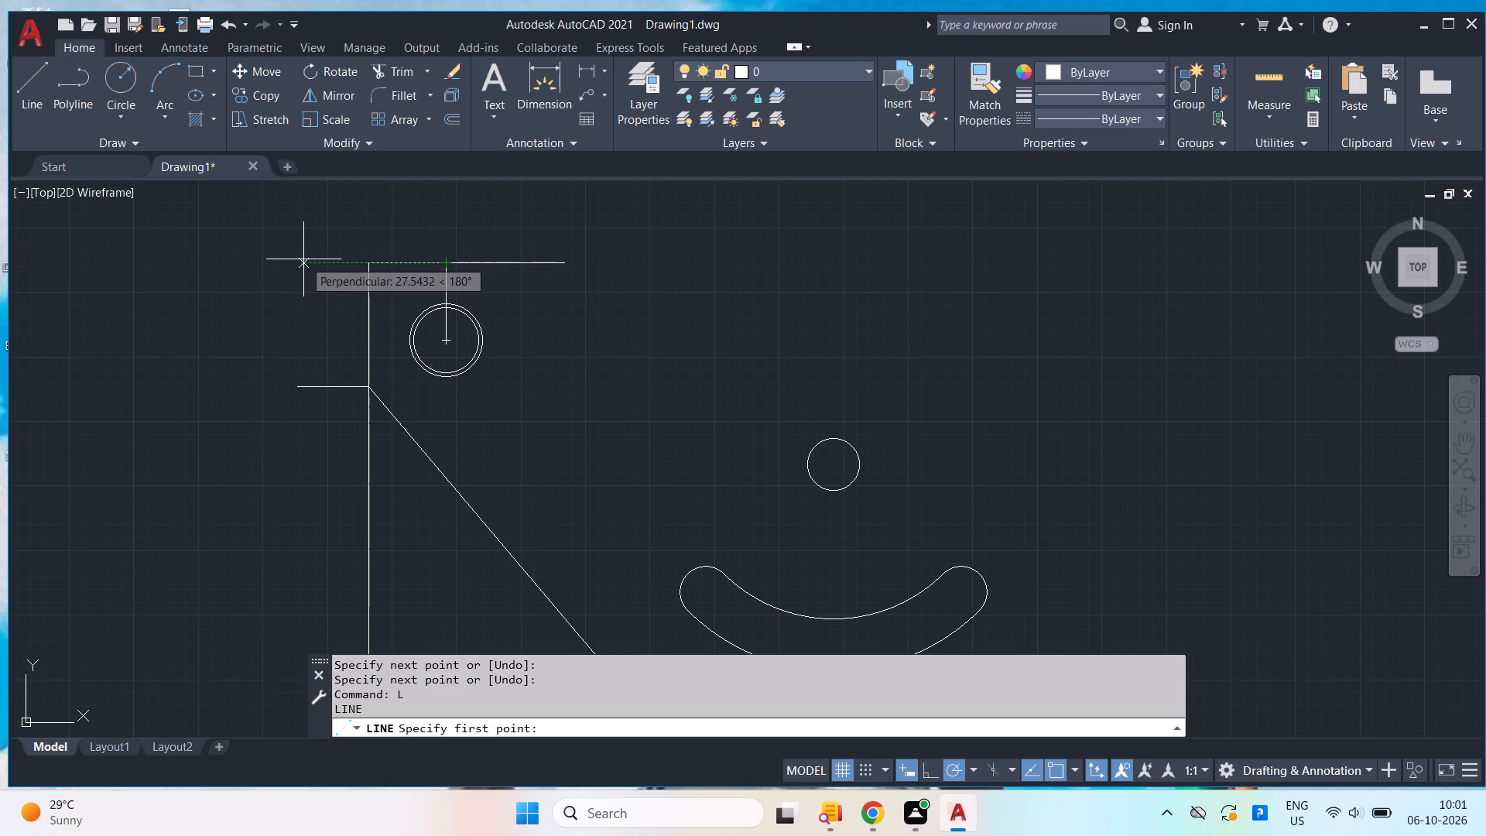
text(7.5)
key(Return)
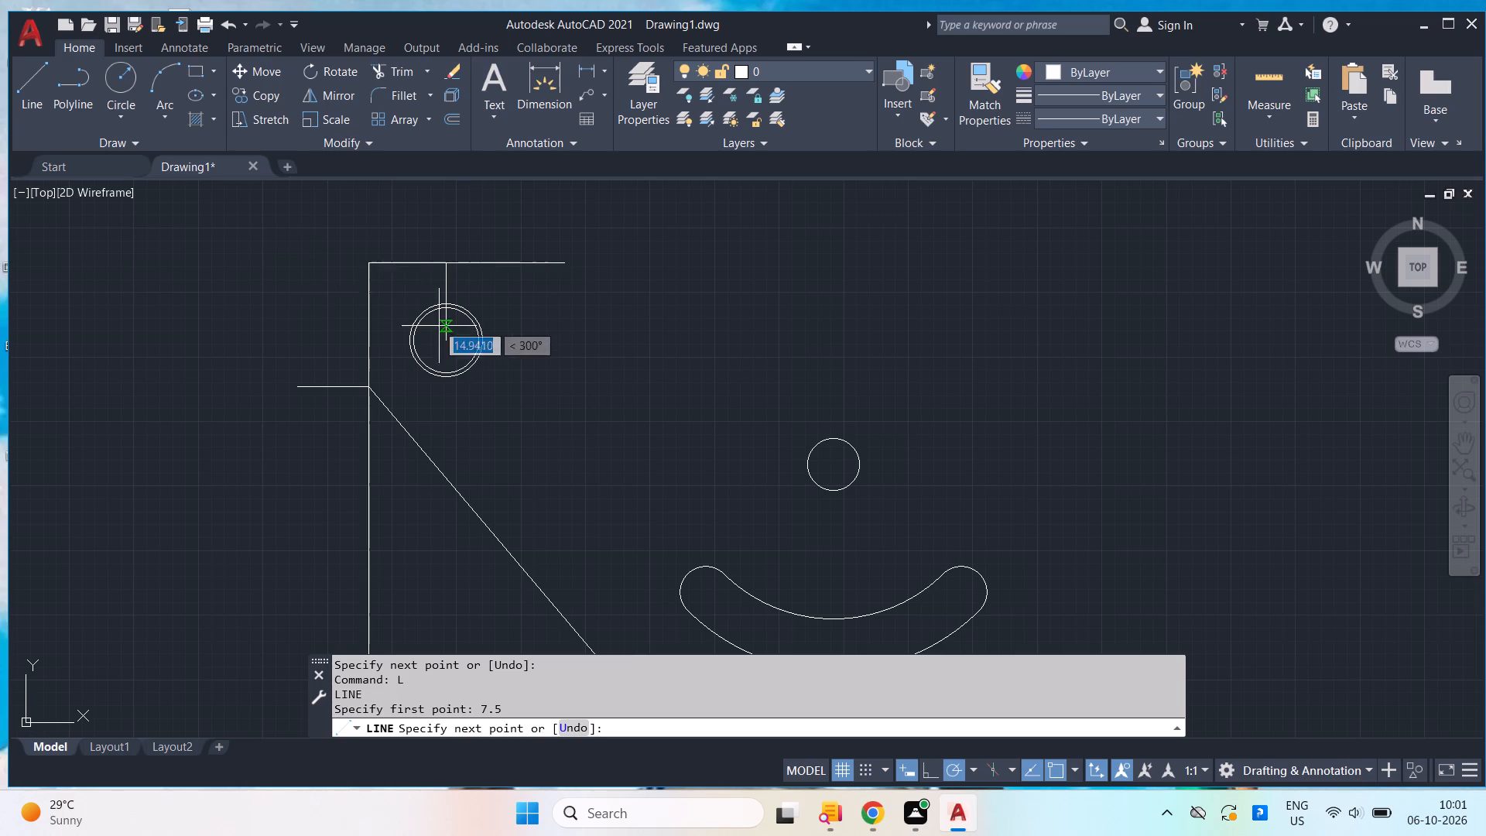
click(330, 327)
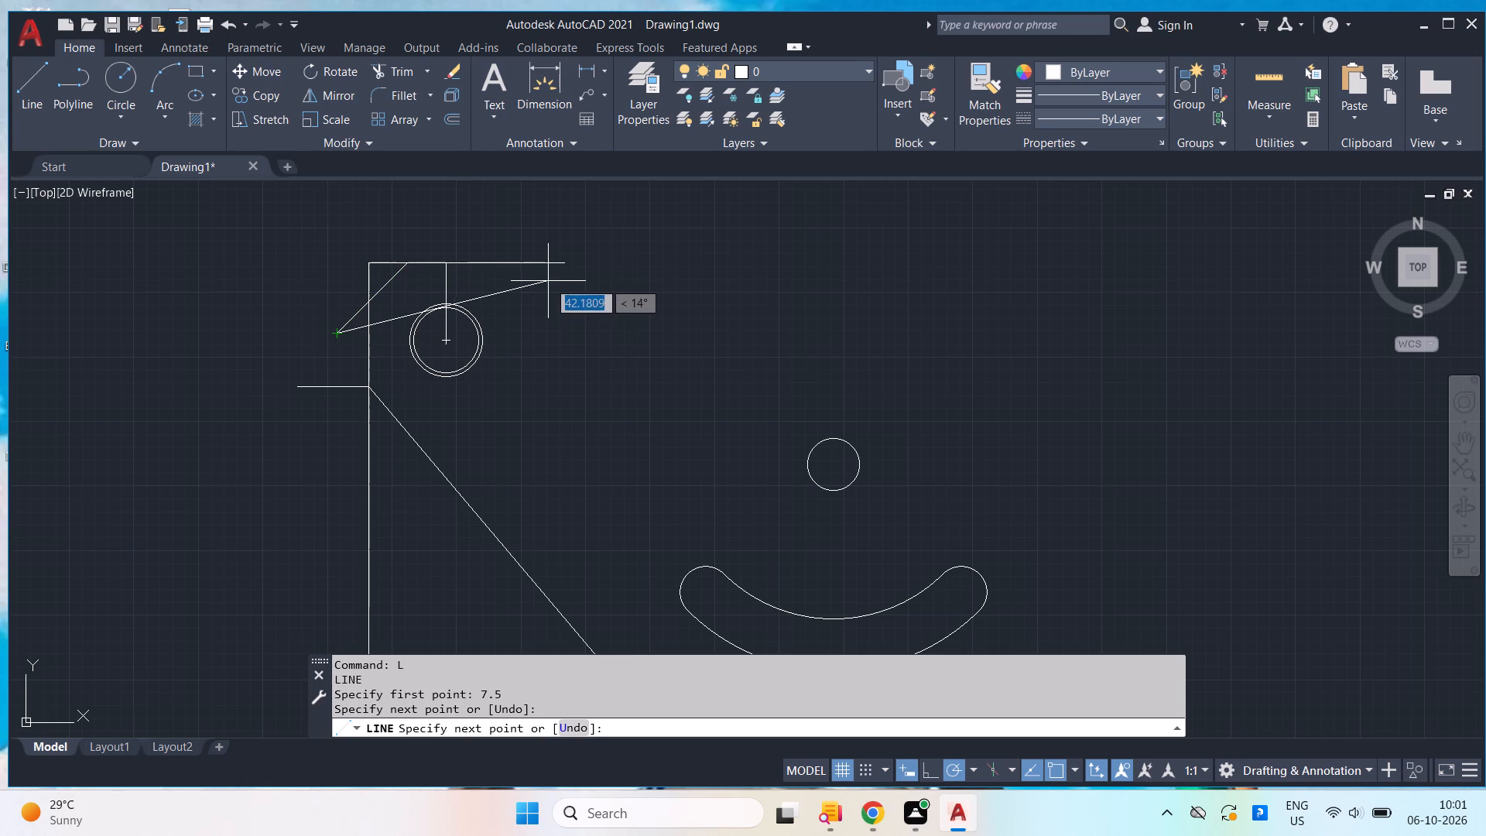
key(space)
Trim the top and vertical edges' corner ends outside the diagonal, plus the diagonal's overhang past the vertical edge.
text(tr)
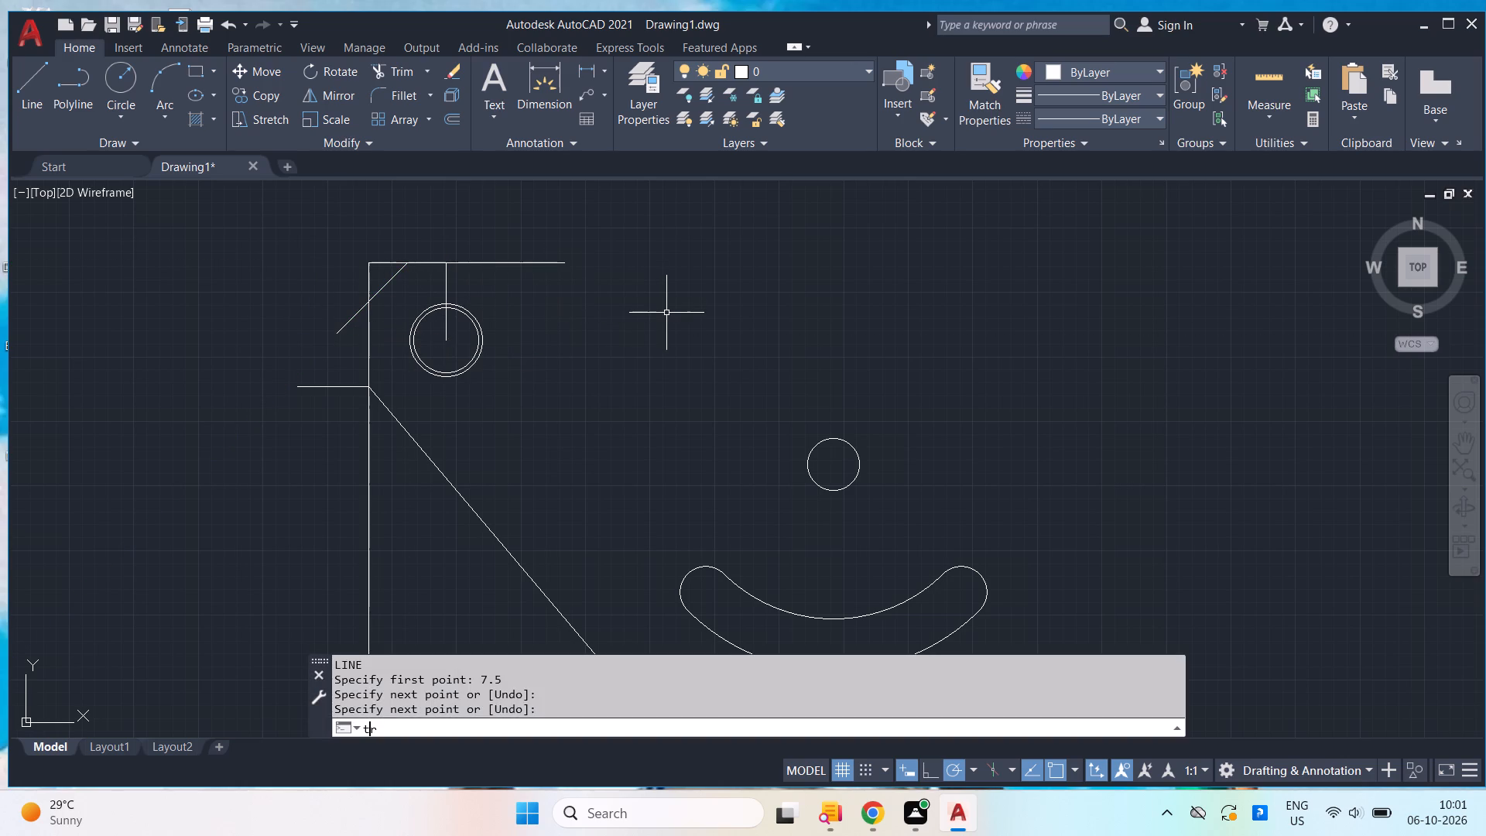
key(Return)
drag(389, 248, 361, 298)
scroll(566, 358, down, 2)
scroll(507, 309, up, 2)
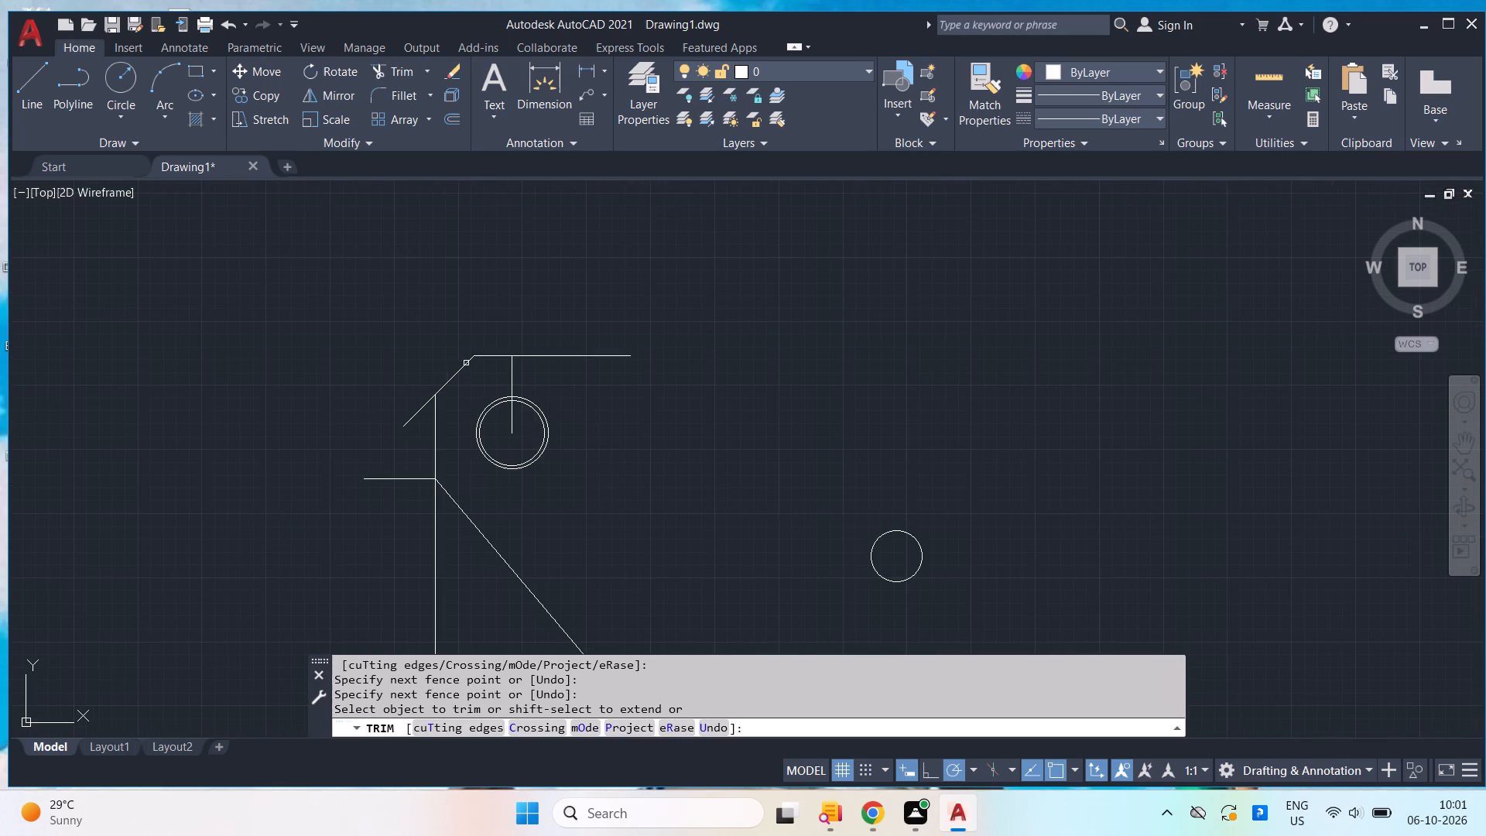
drag(400, 396, 428, 447)
Trim away the vertical edge below the slanted line and remove the short horizontal marker line outside the outline.
scroll(413, 452, down, 2)
scroll(543, 544, down, 1)
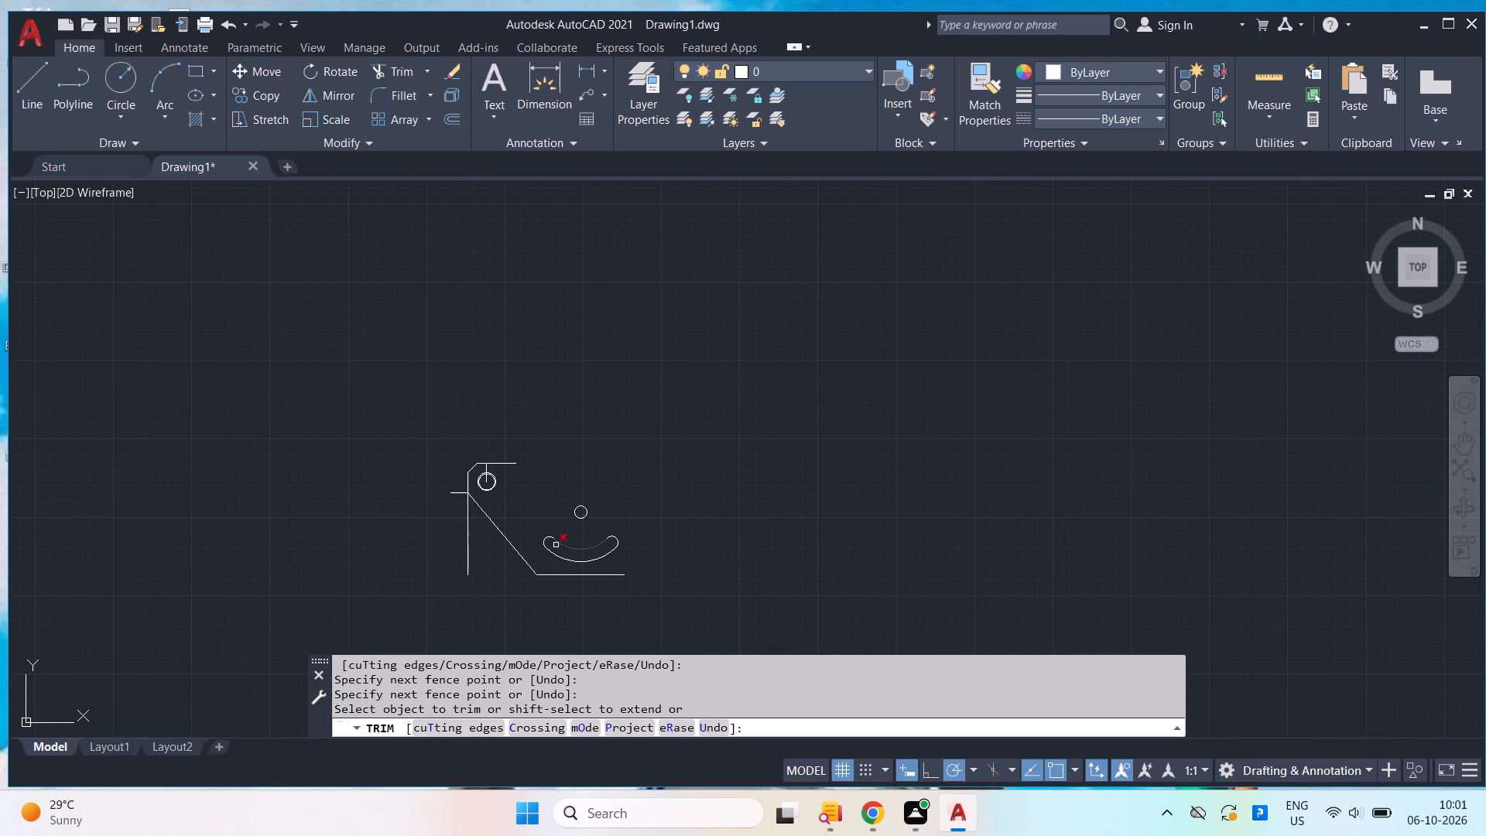
middle_drag(549, 478, 561, 351)
scroll(545, 358, up, 2)
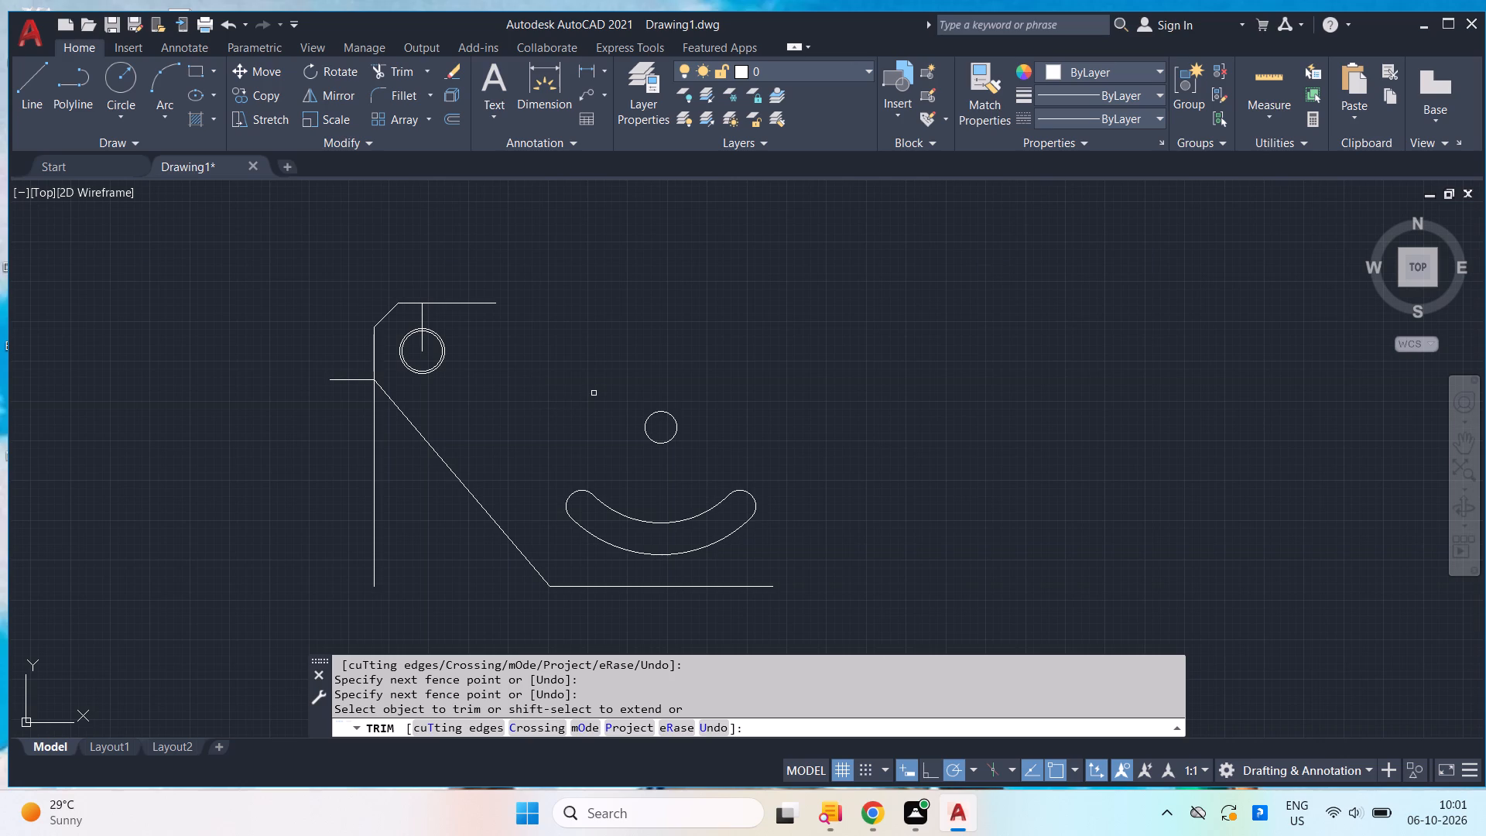
drag(415, 502, 368, 524)
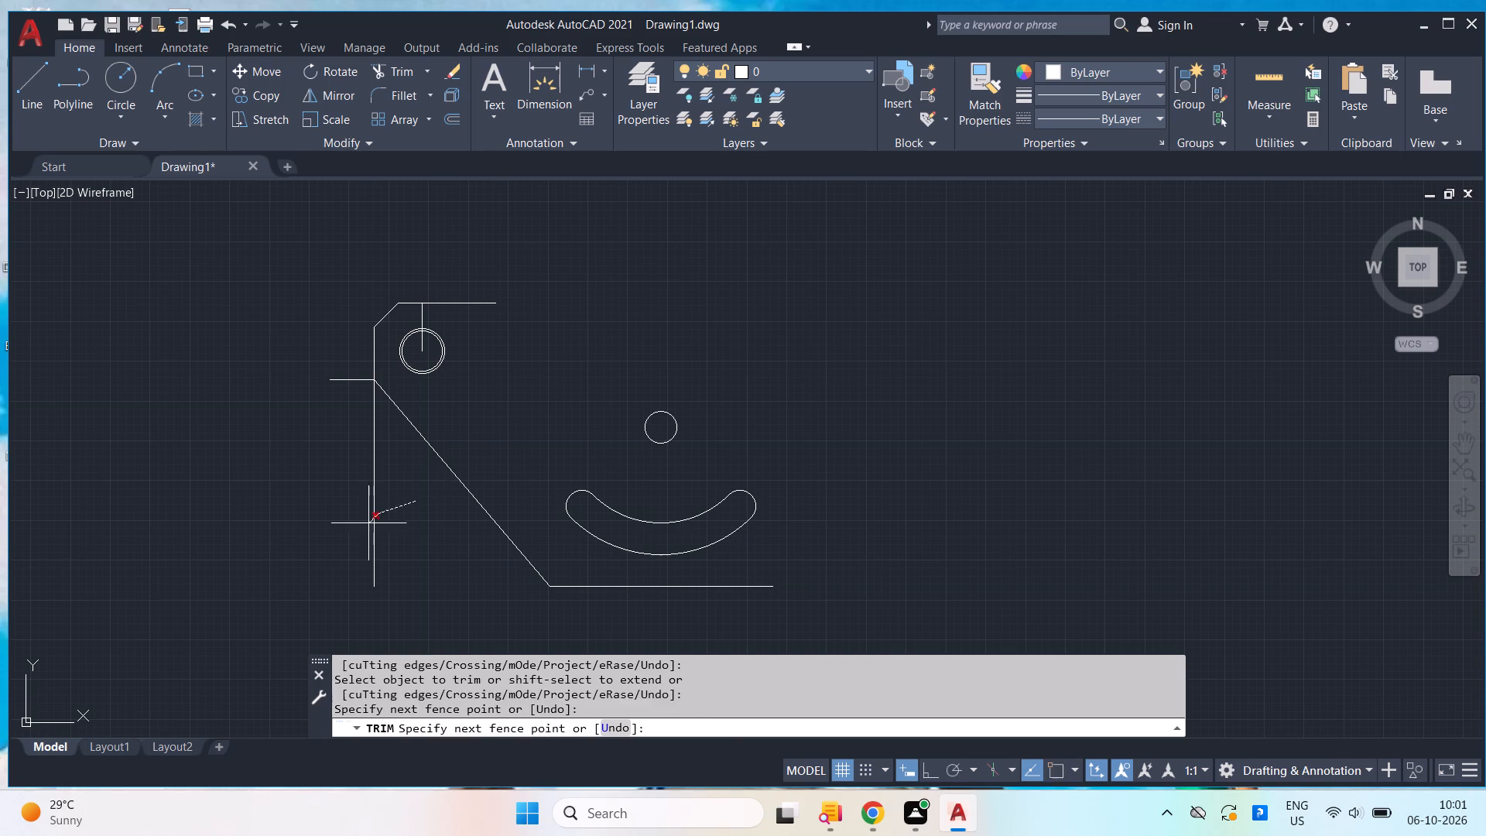
drag(368, 524, 347, 562)
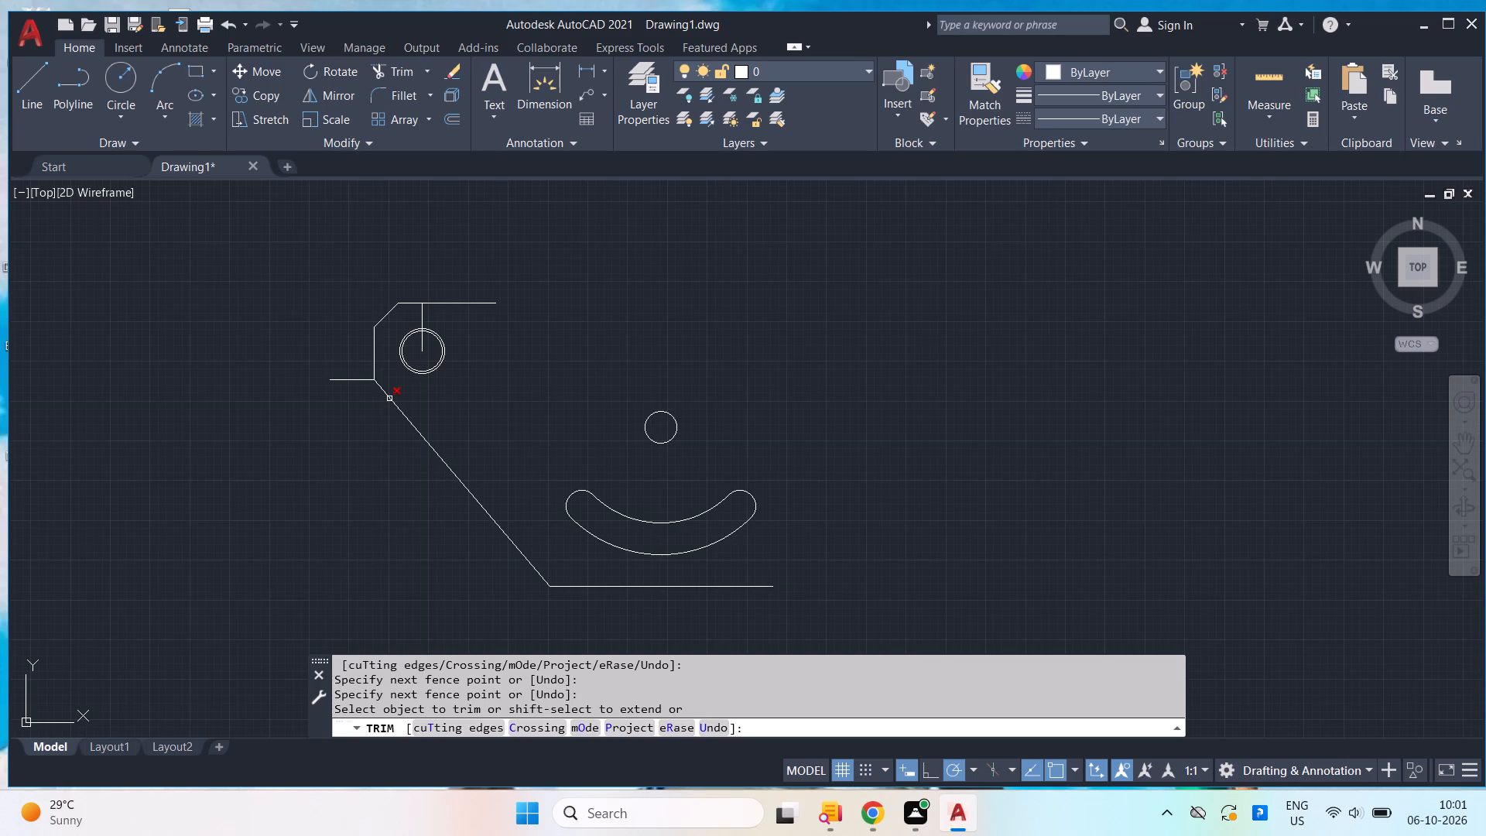
scroll(389, 398, up, 2)
drag(286, 297, 321, 403)
scroll(533, 392, down, 1)
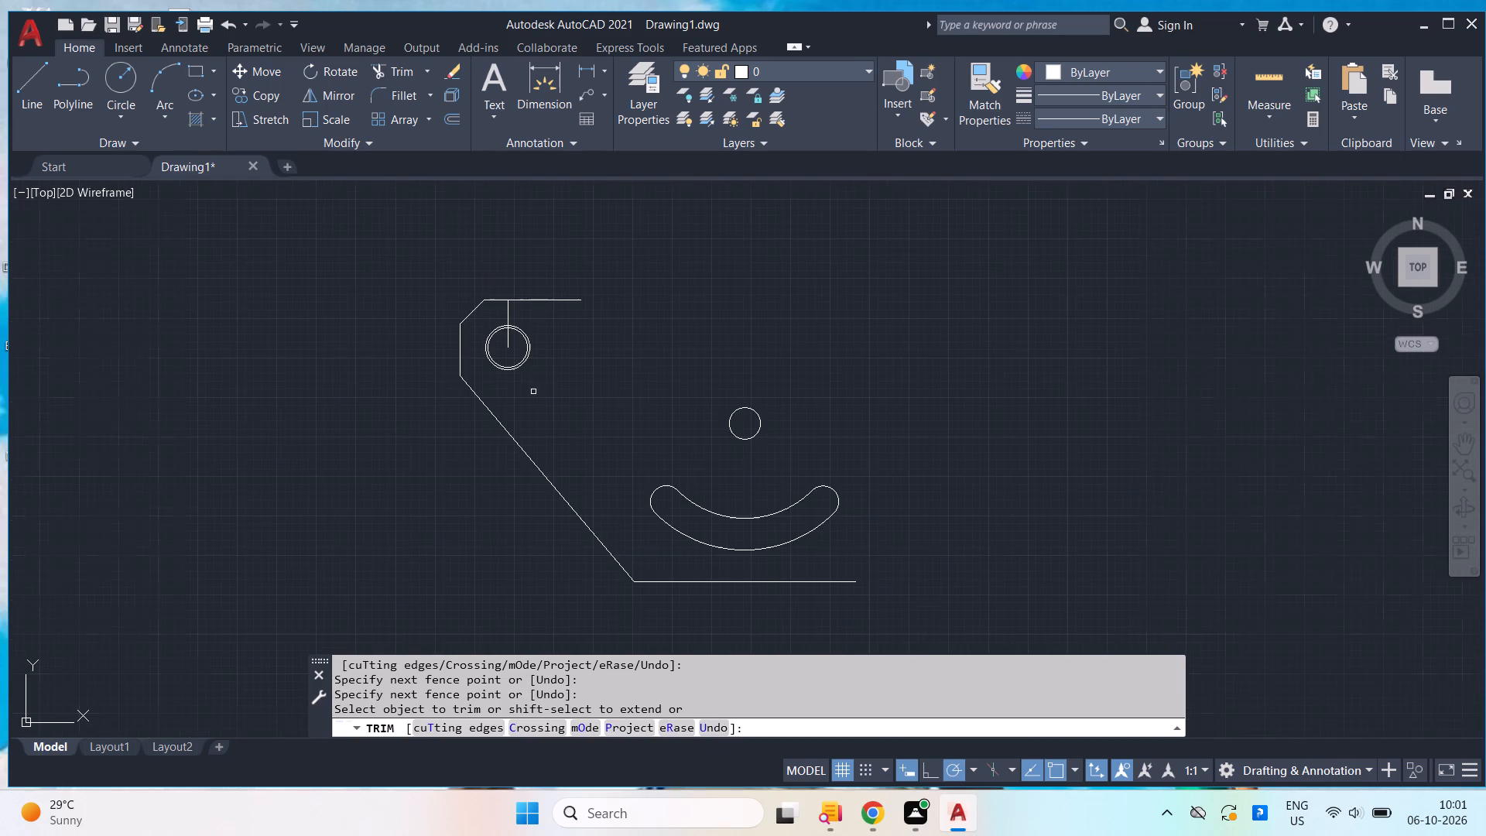
scroll(533, 392, down, 1)
key(Escape)
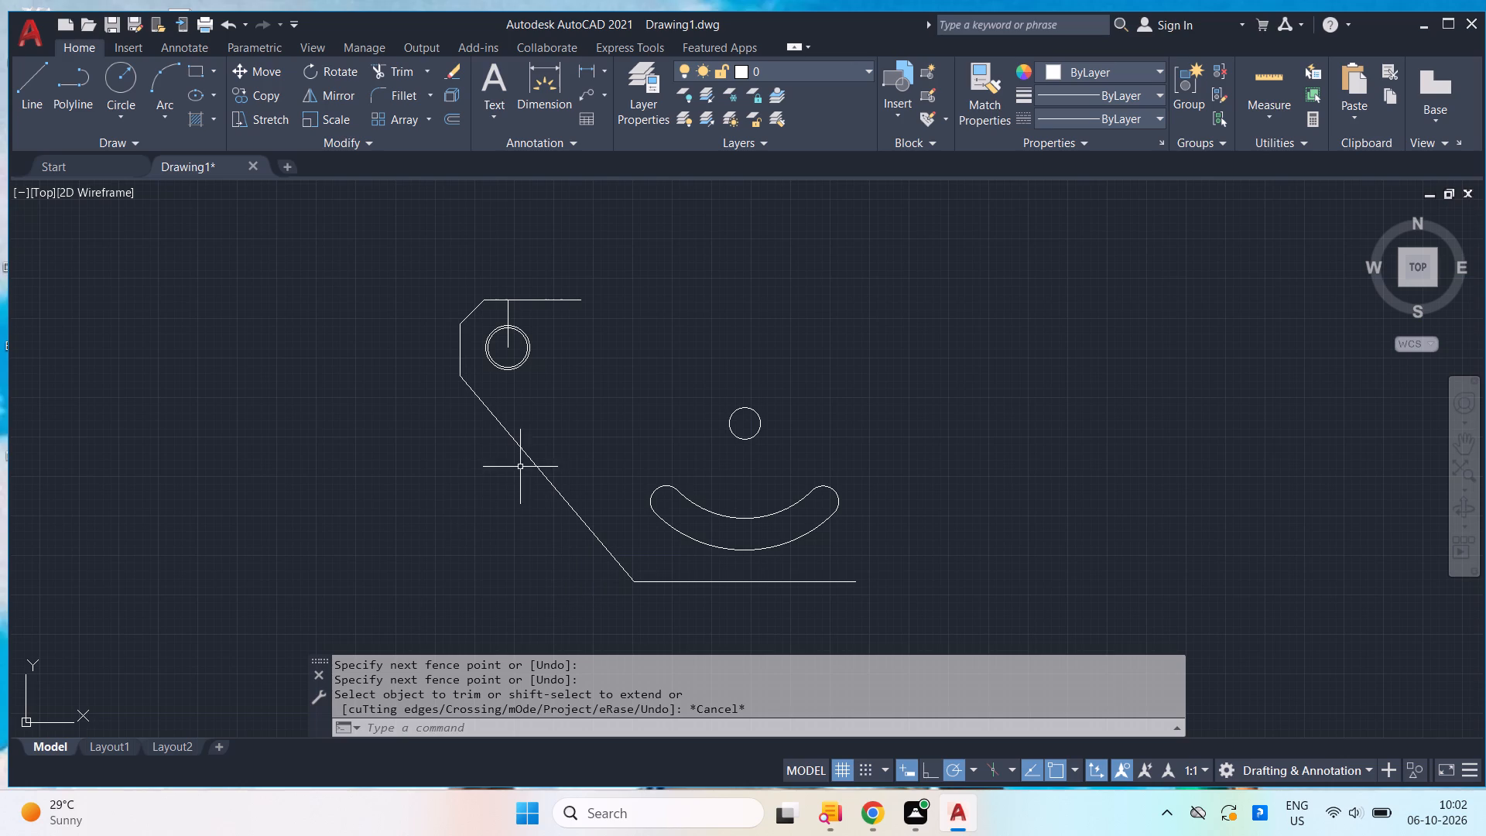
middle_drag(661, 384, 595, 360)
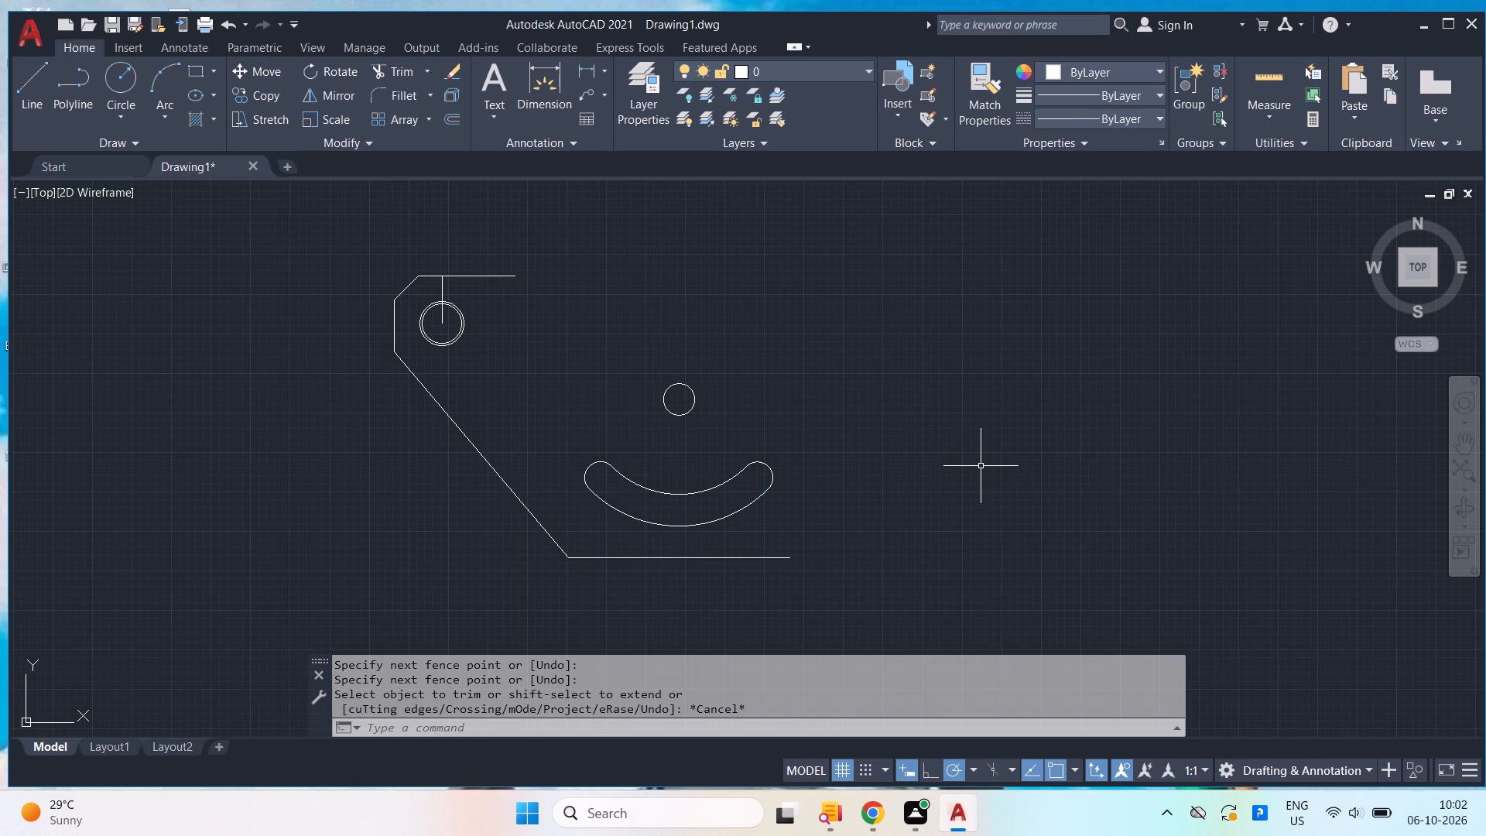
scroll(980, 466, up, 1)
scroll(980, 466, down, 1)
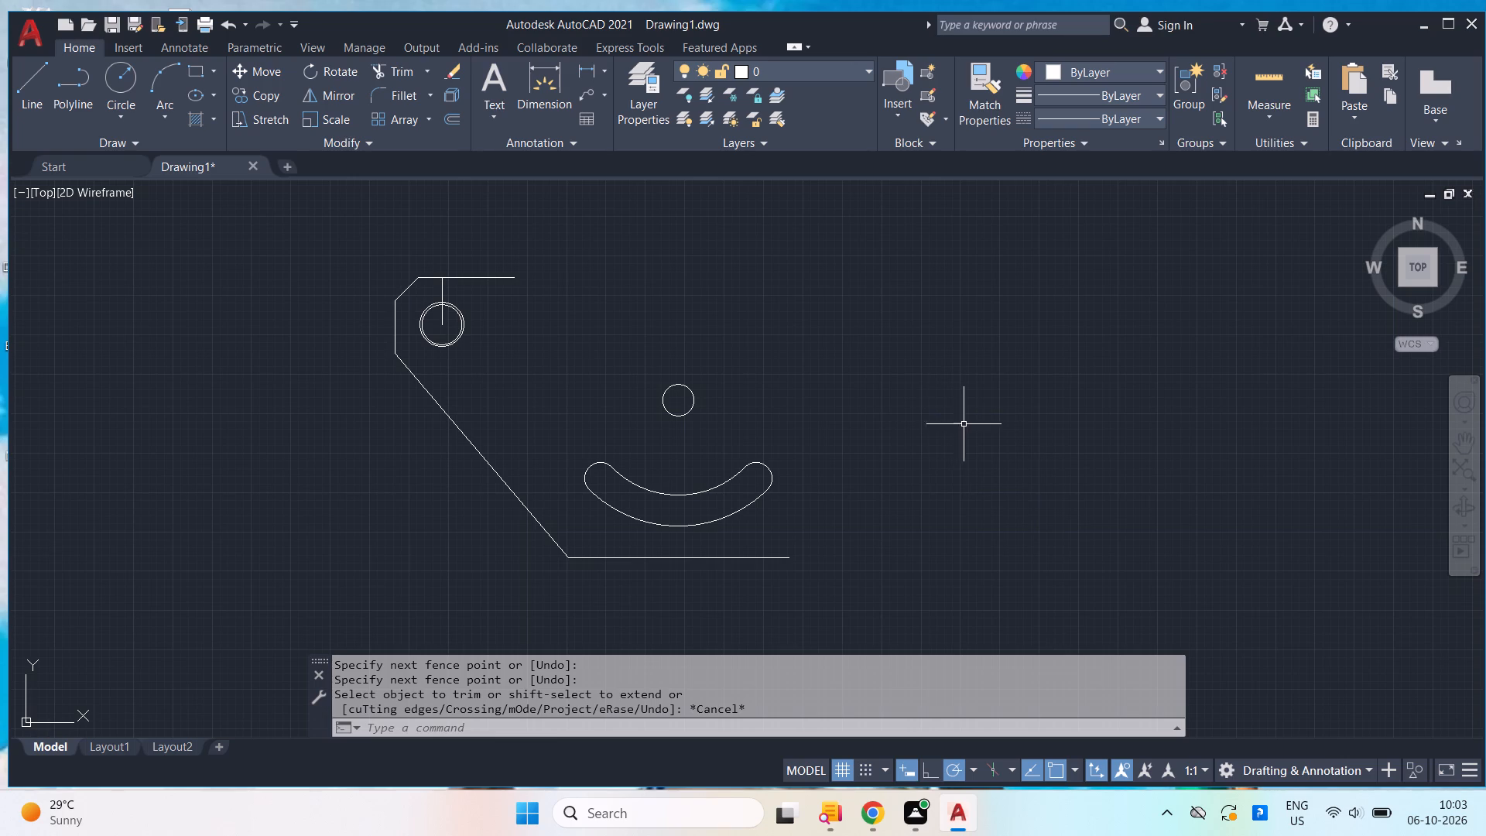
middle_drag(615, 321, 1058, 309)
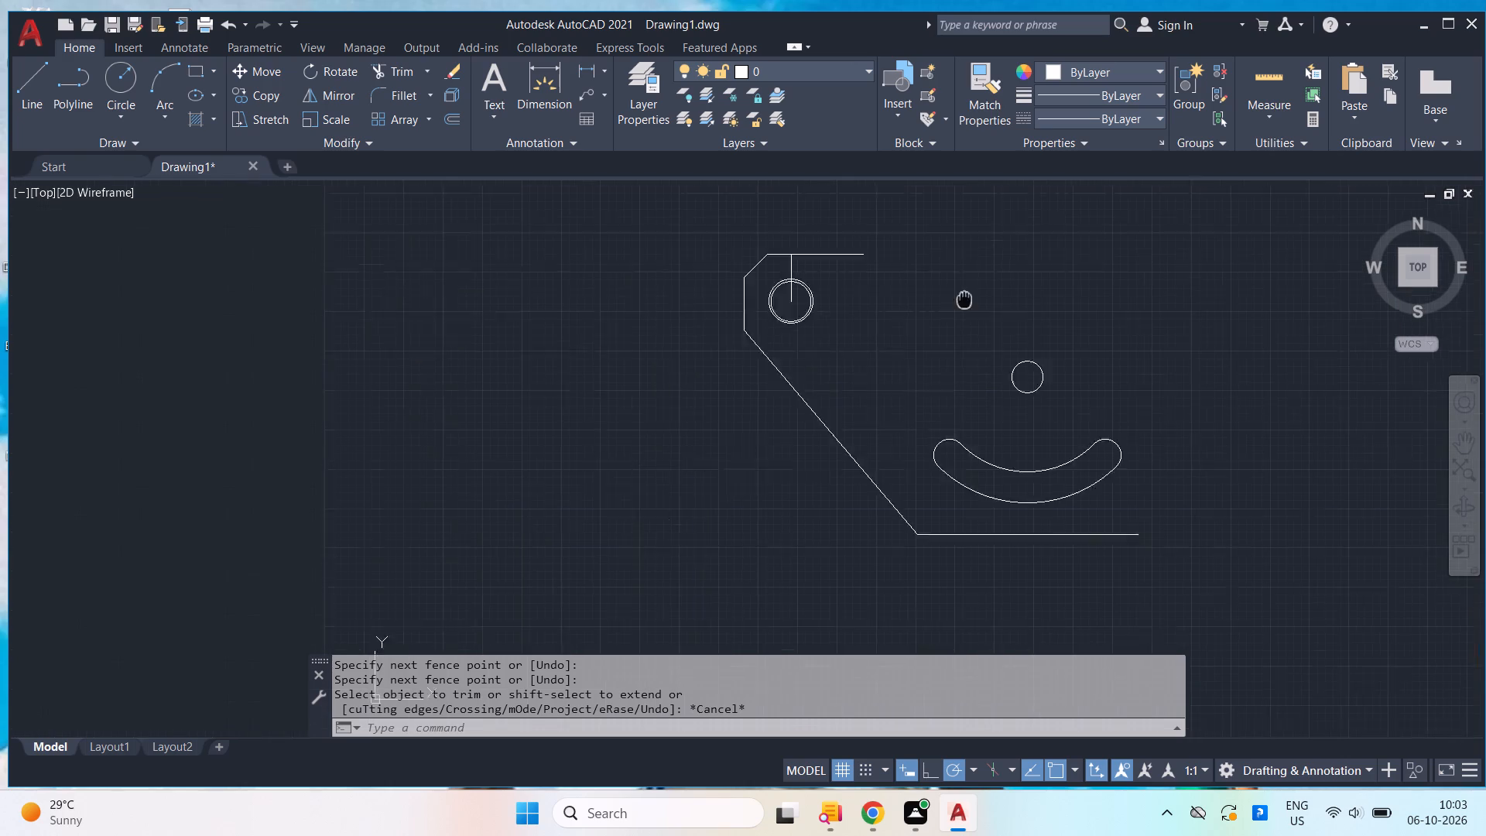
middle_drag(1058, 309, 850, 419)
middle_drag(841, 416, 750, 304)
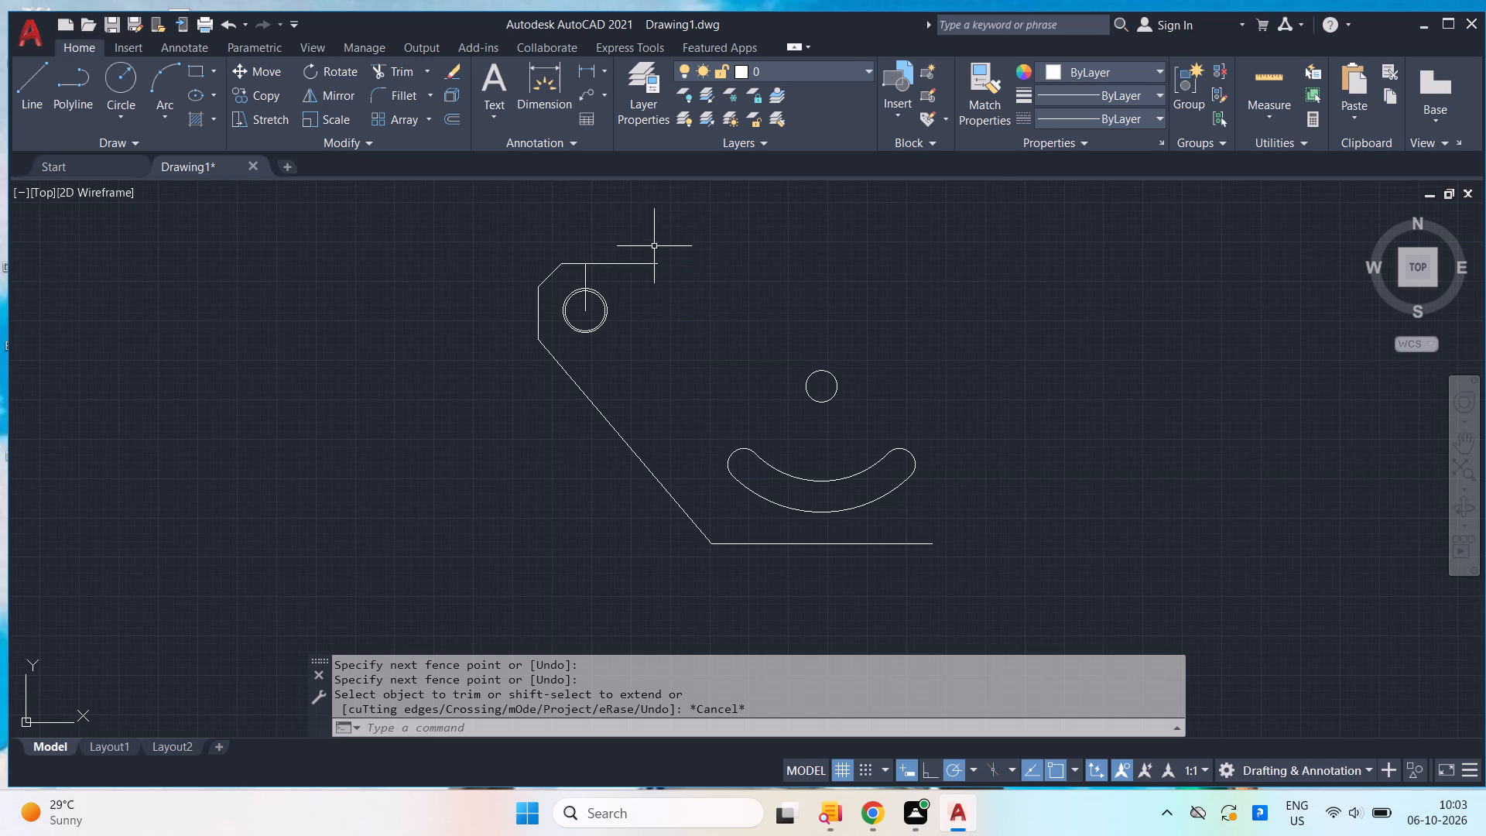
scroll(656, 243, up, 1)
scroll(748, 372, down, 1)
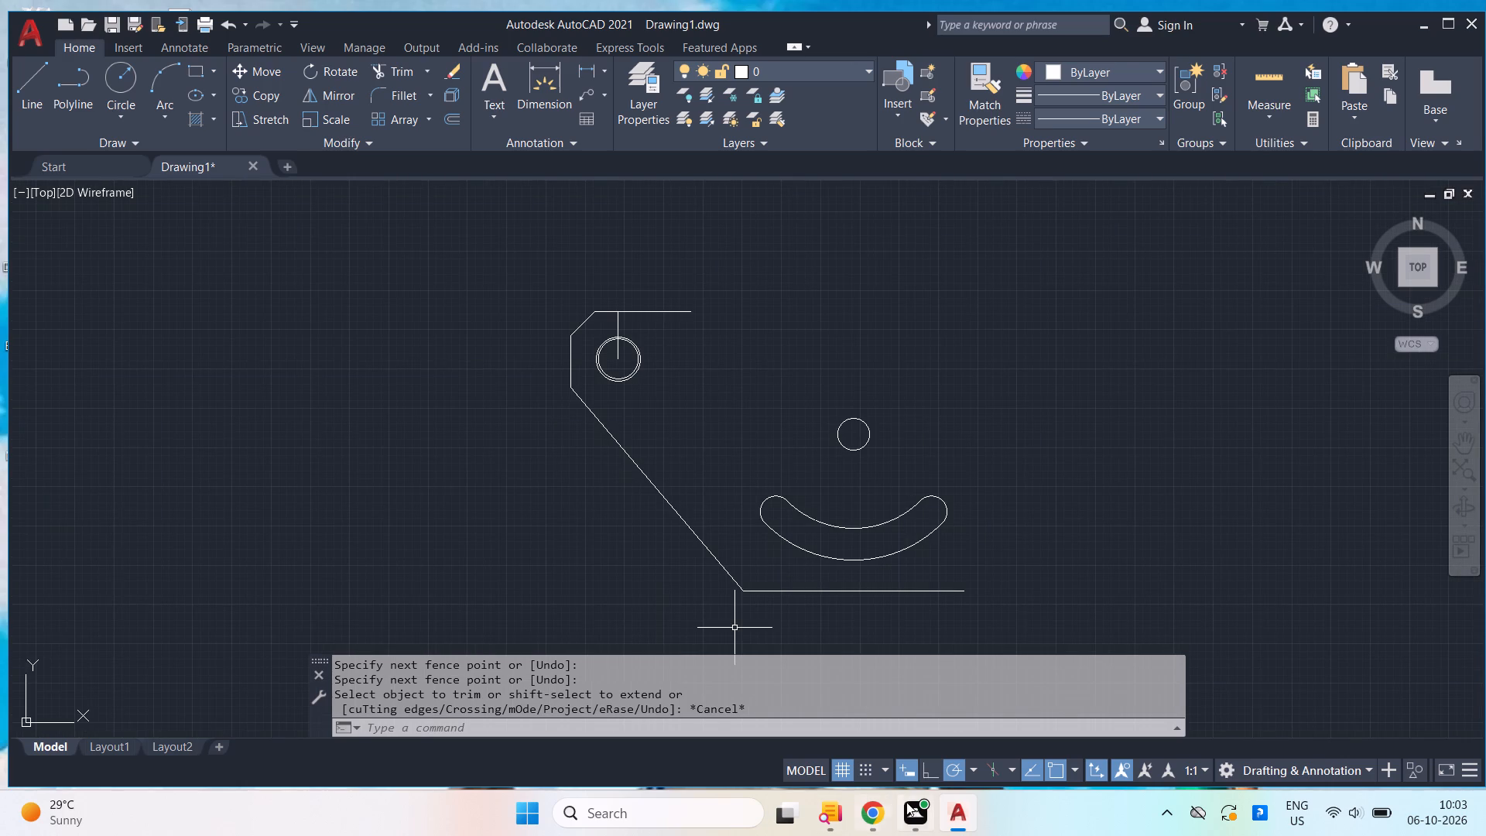
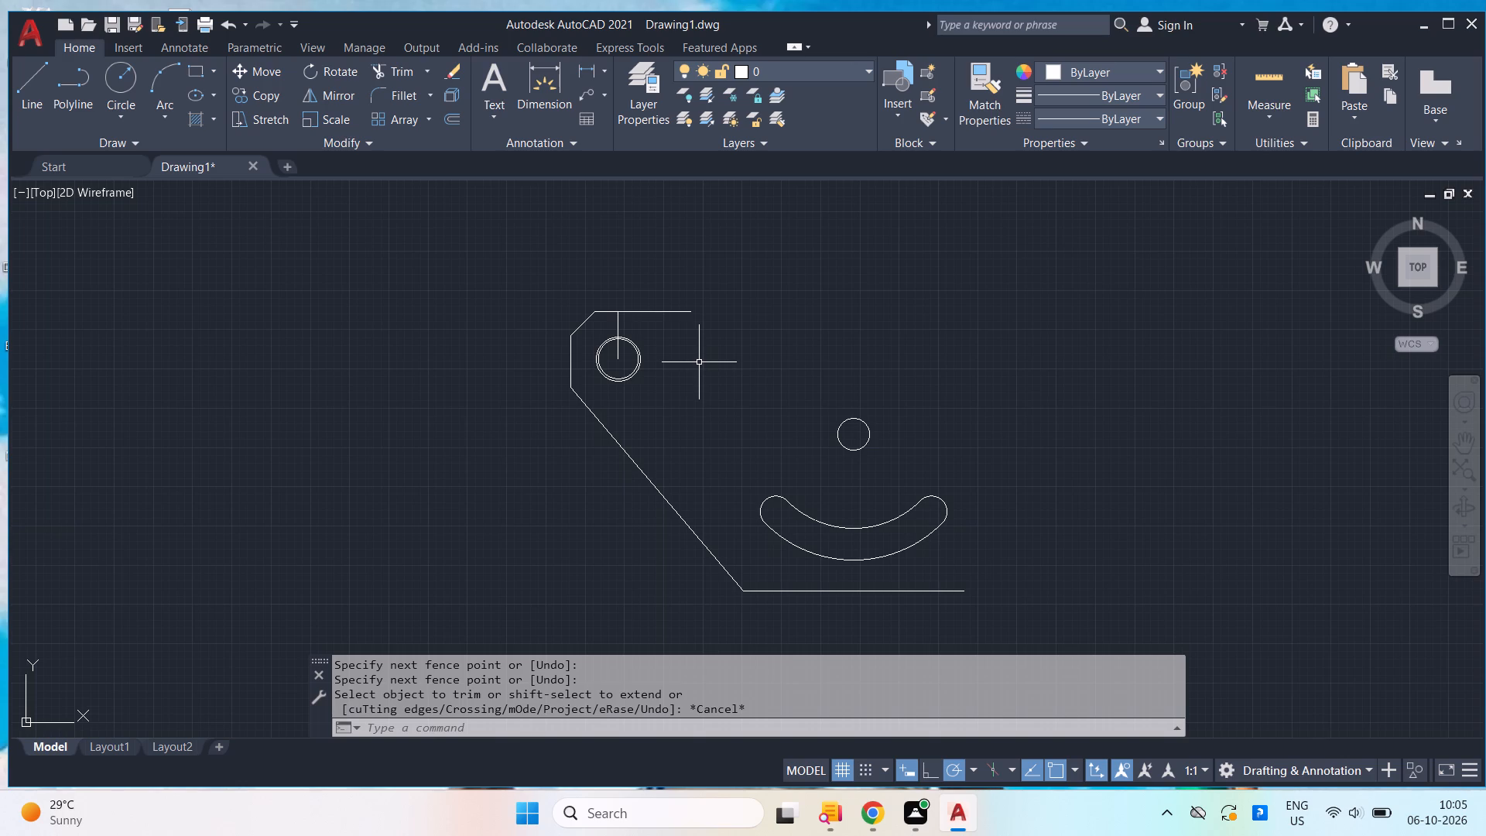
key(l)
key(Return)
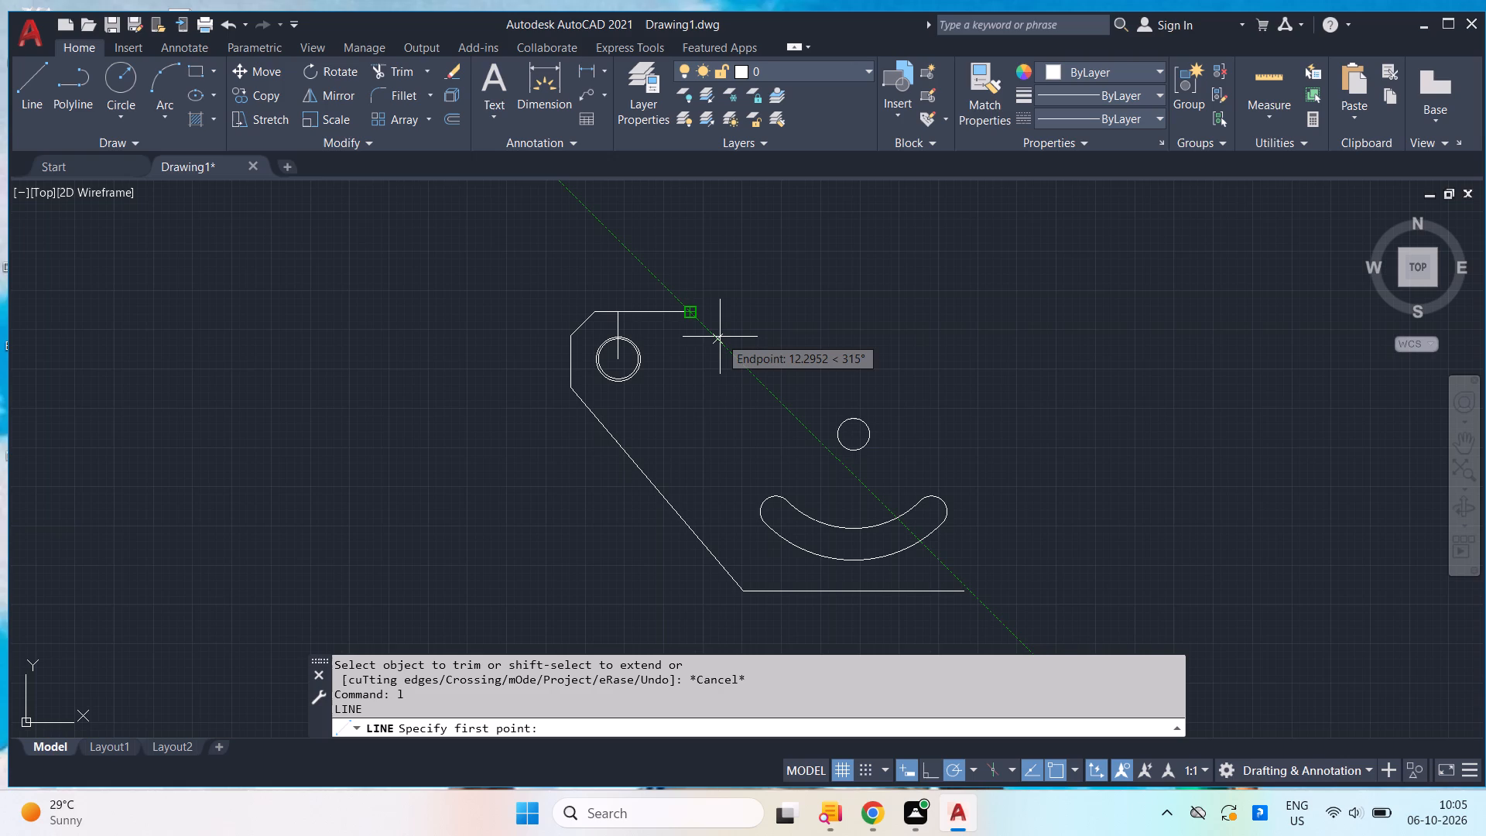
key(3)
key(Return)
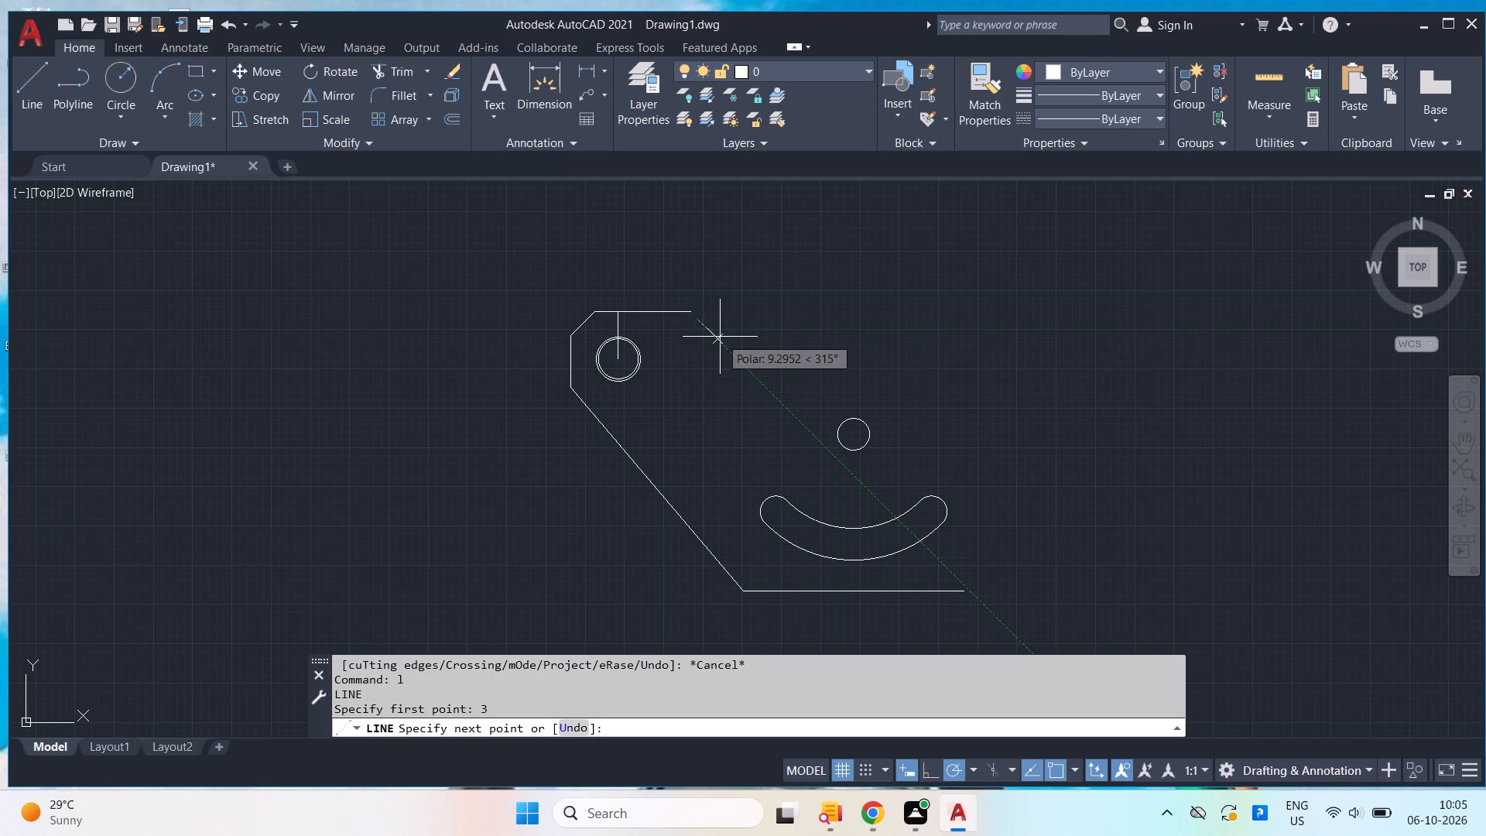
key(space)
Draw a 3-unit diagonal line at 315° from the open right end of the top edge.
key(l)
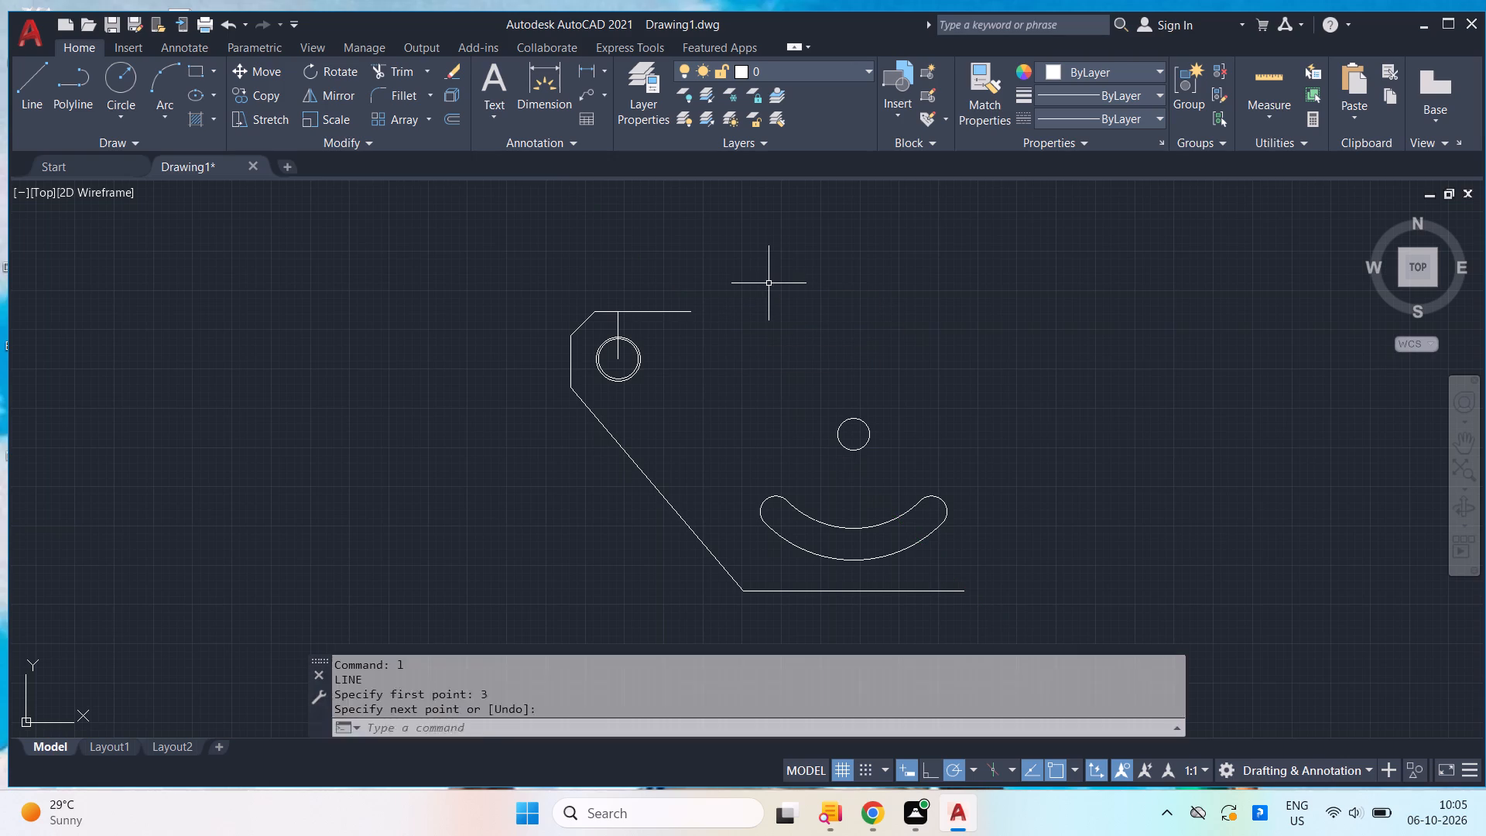
key(Return)
click(685, 317)
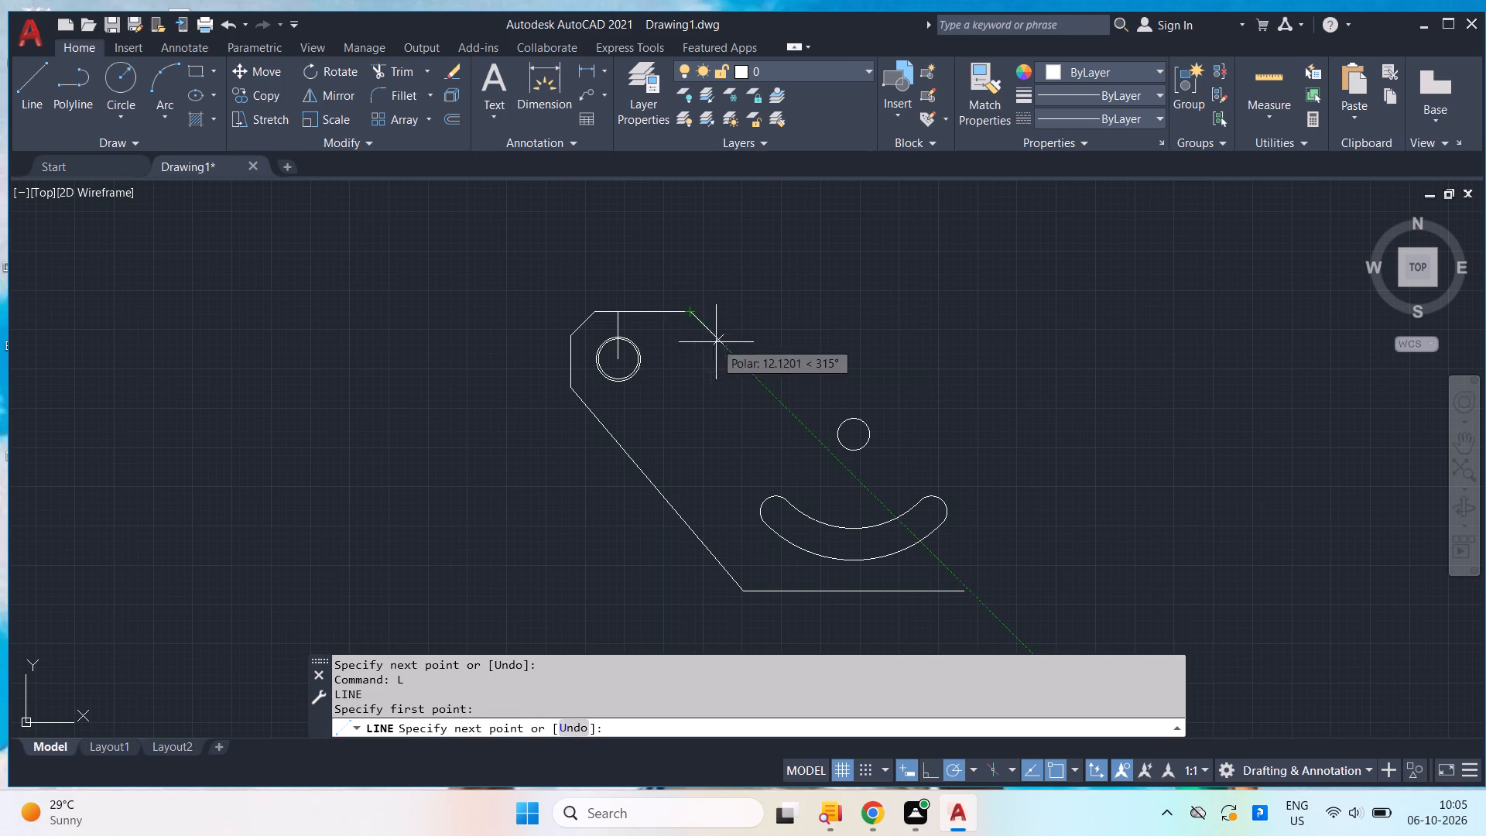
key(4)
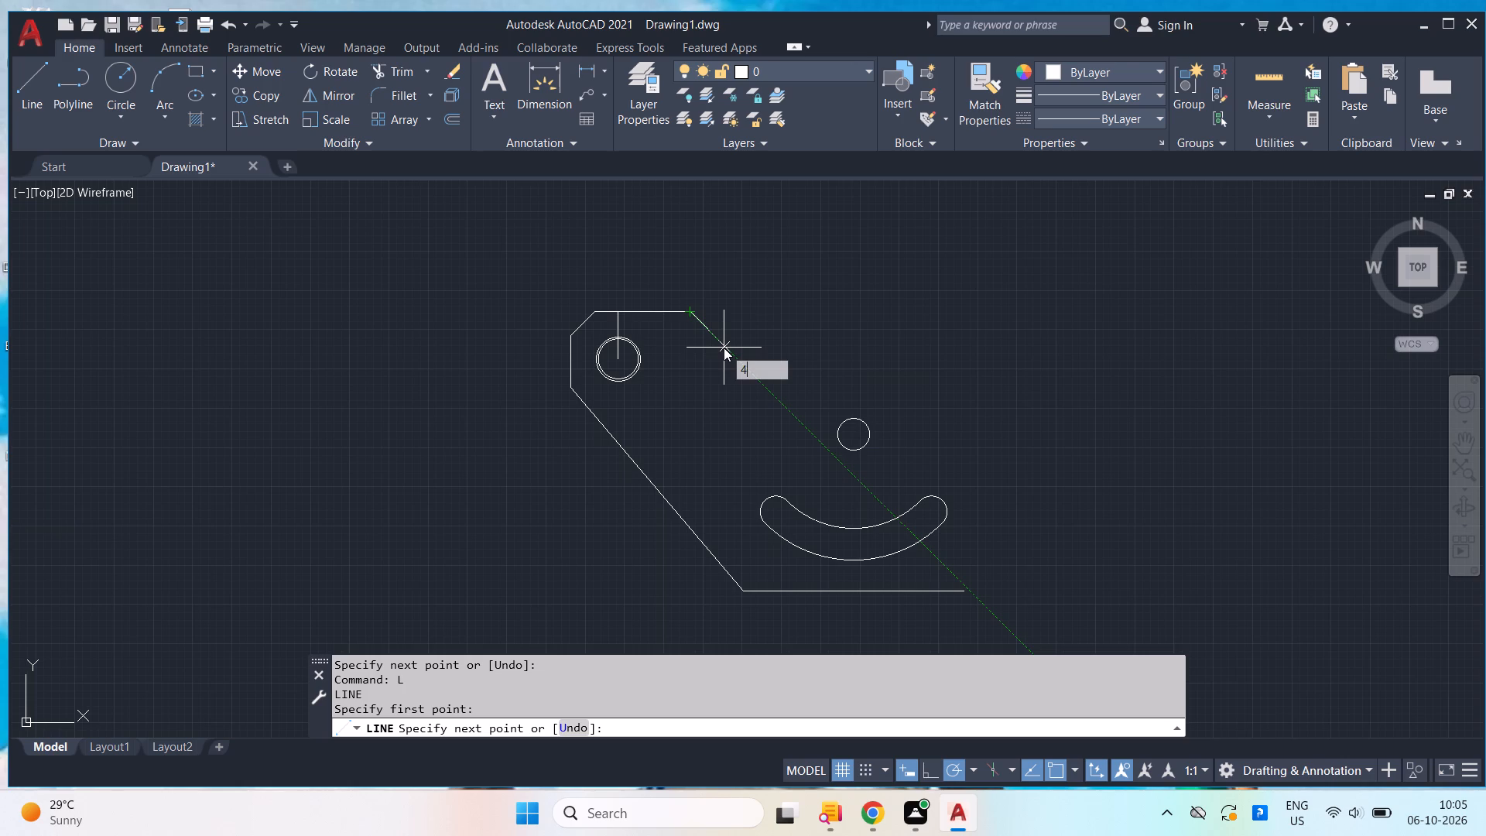
key(BackSpace)
key(3)
key(Return)
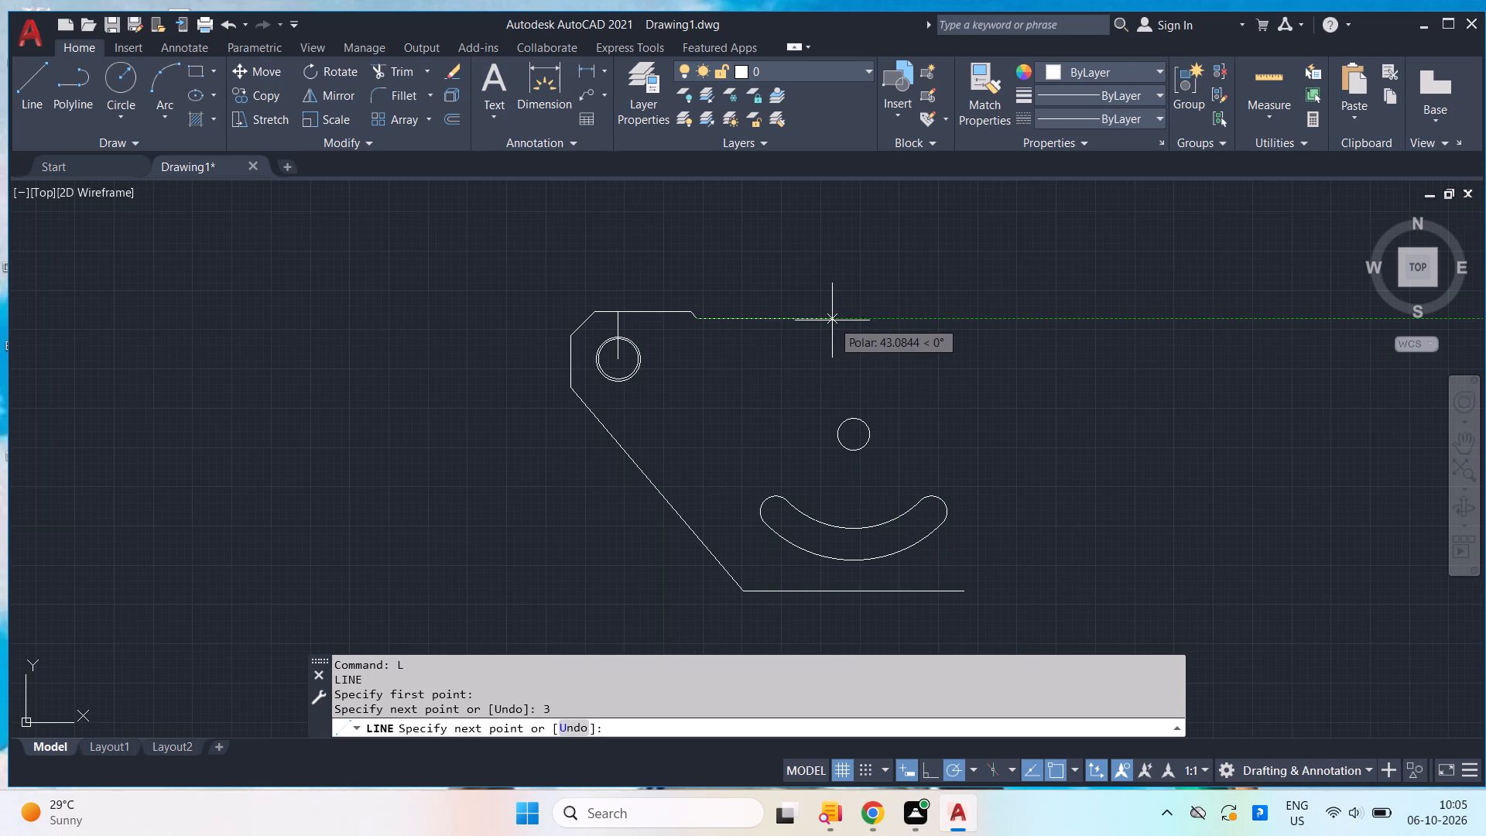
scroll(832, 320, up, 3)
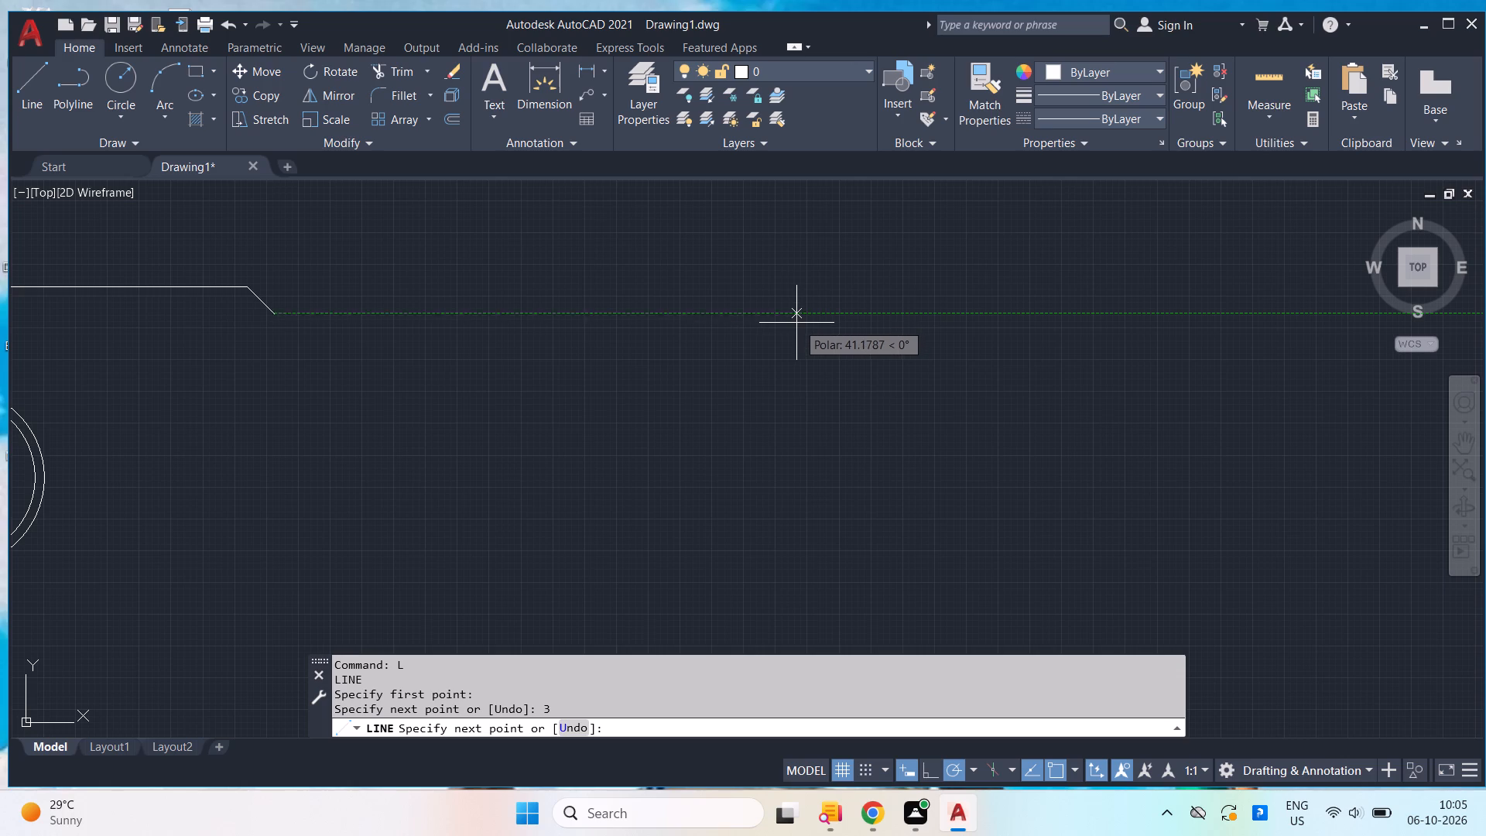
scroll(792, 327, down, 1)
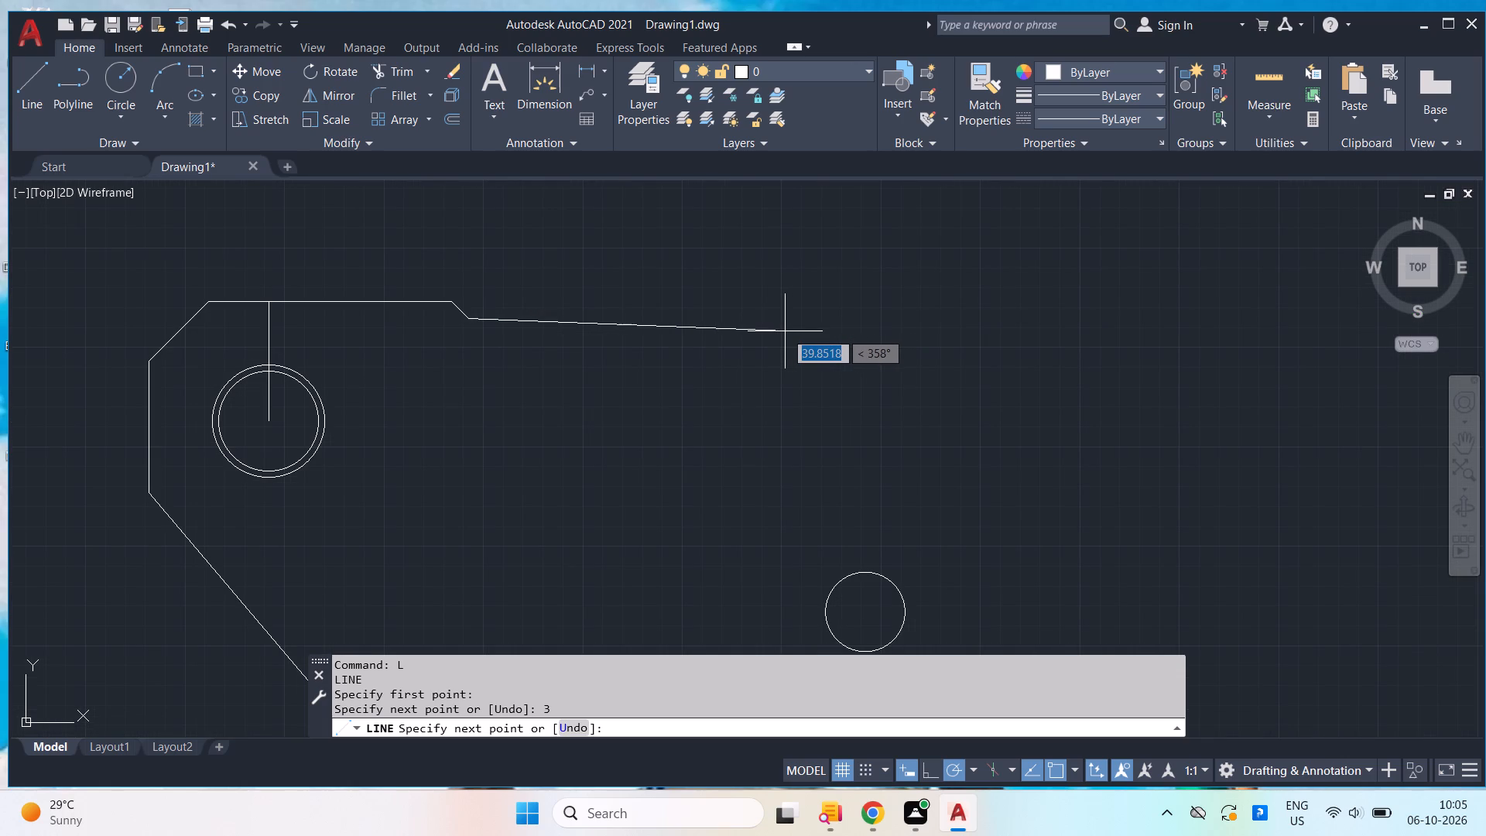
scroll(785, 331, down, 2)
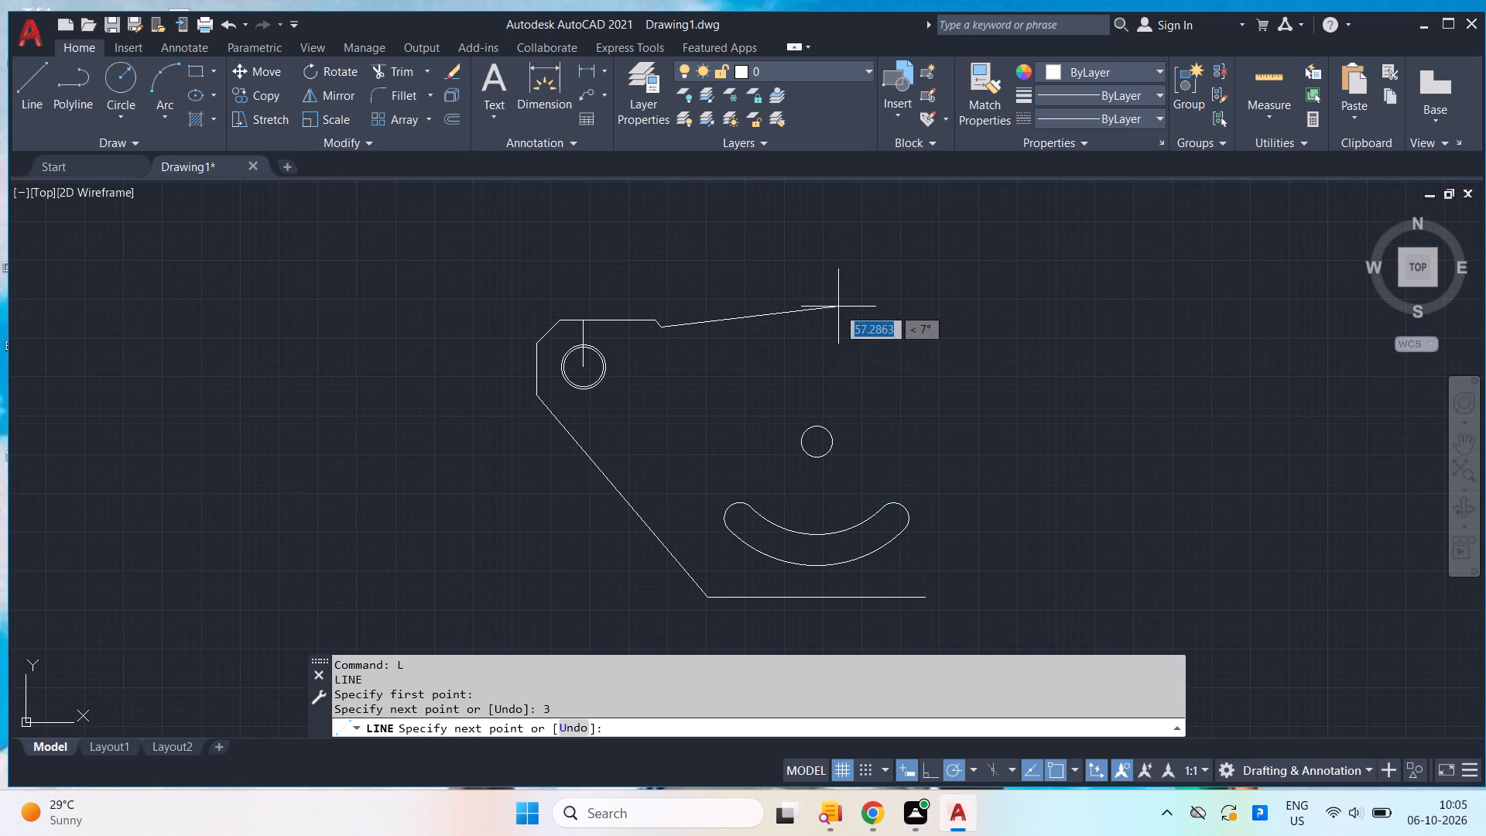
key(space)
Start a new line at the open right end of the base line.
key(space)
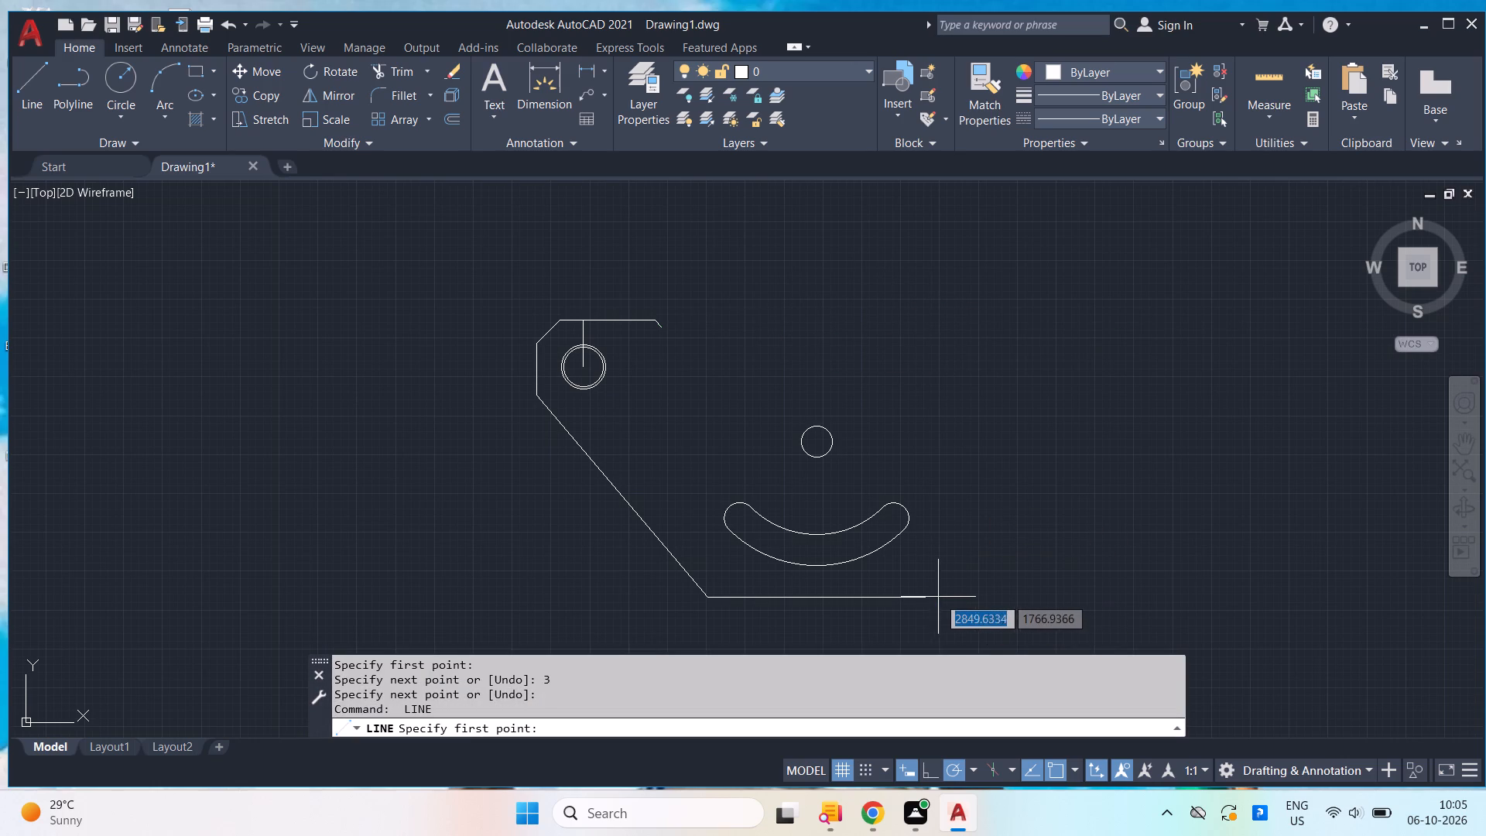
click(930, 596)
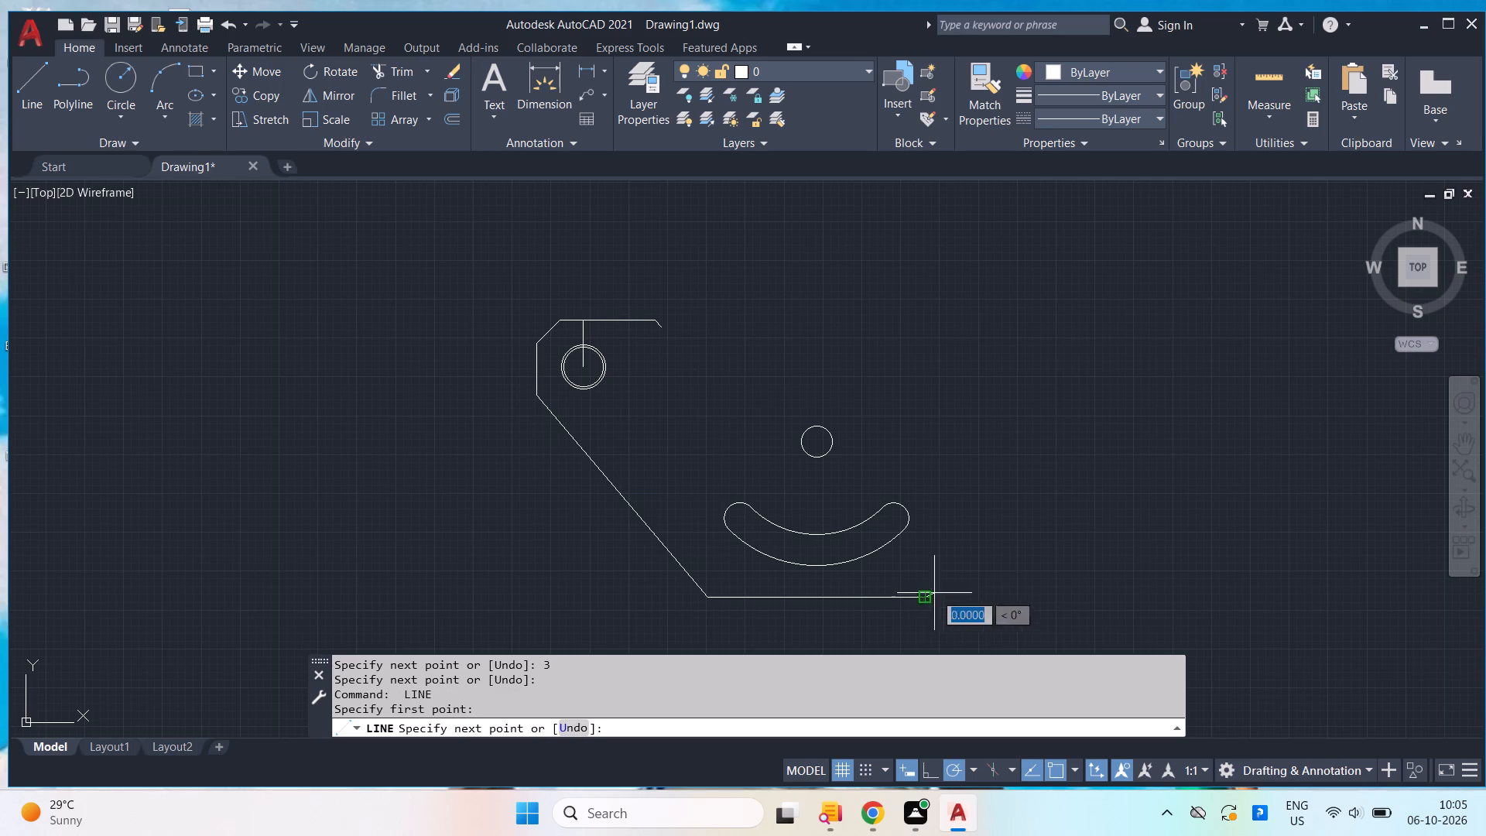
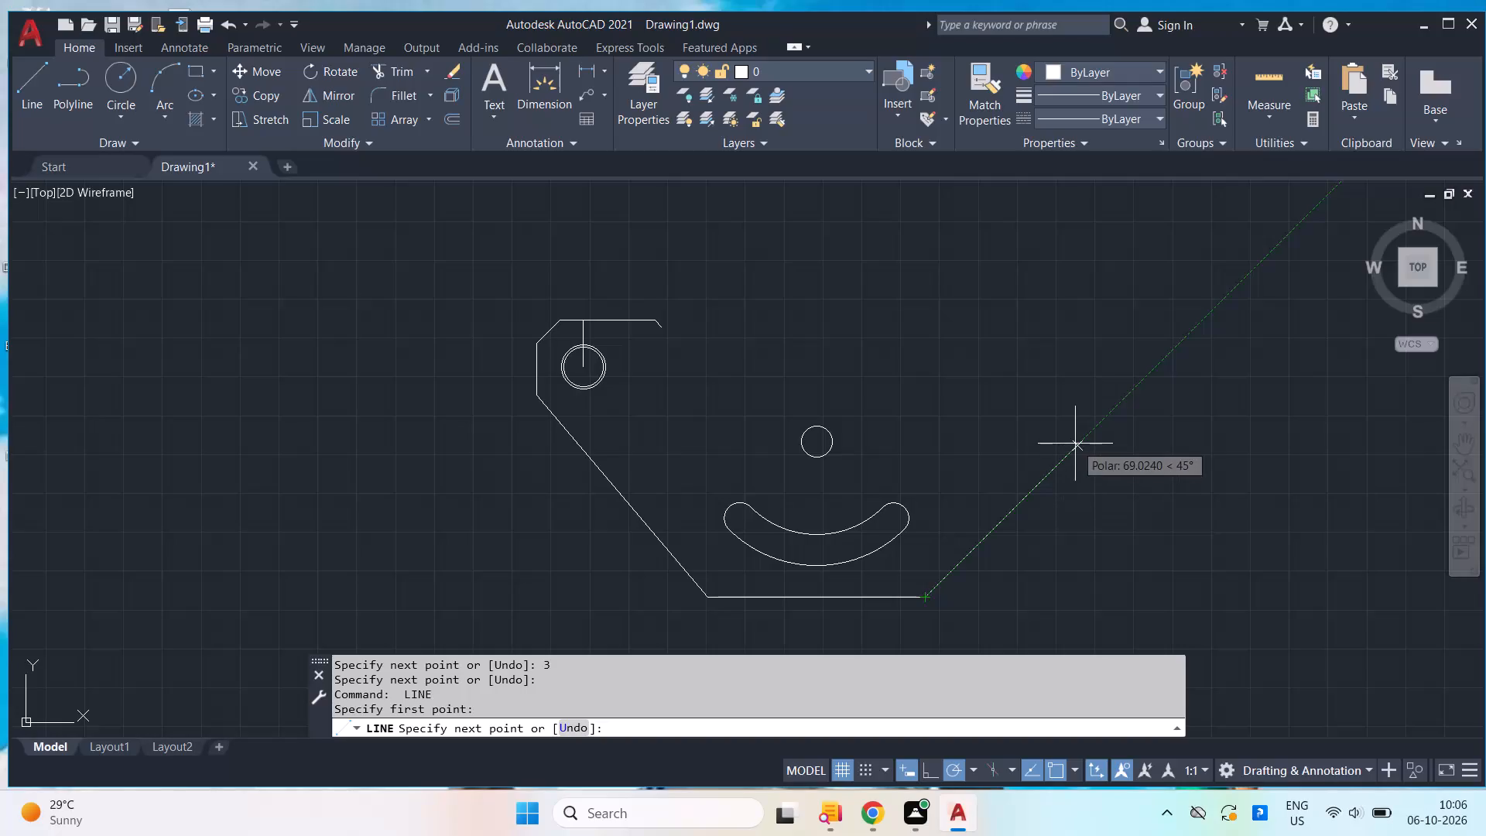
Draw a slanted line about 69 units long at 45° from the right end of the base line.
click(1075, 444)
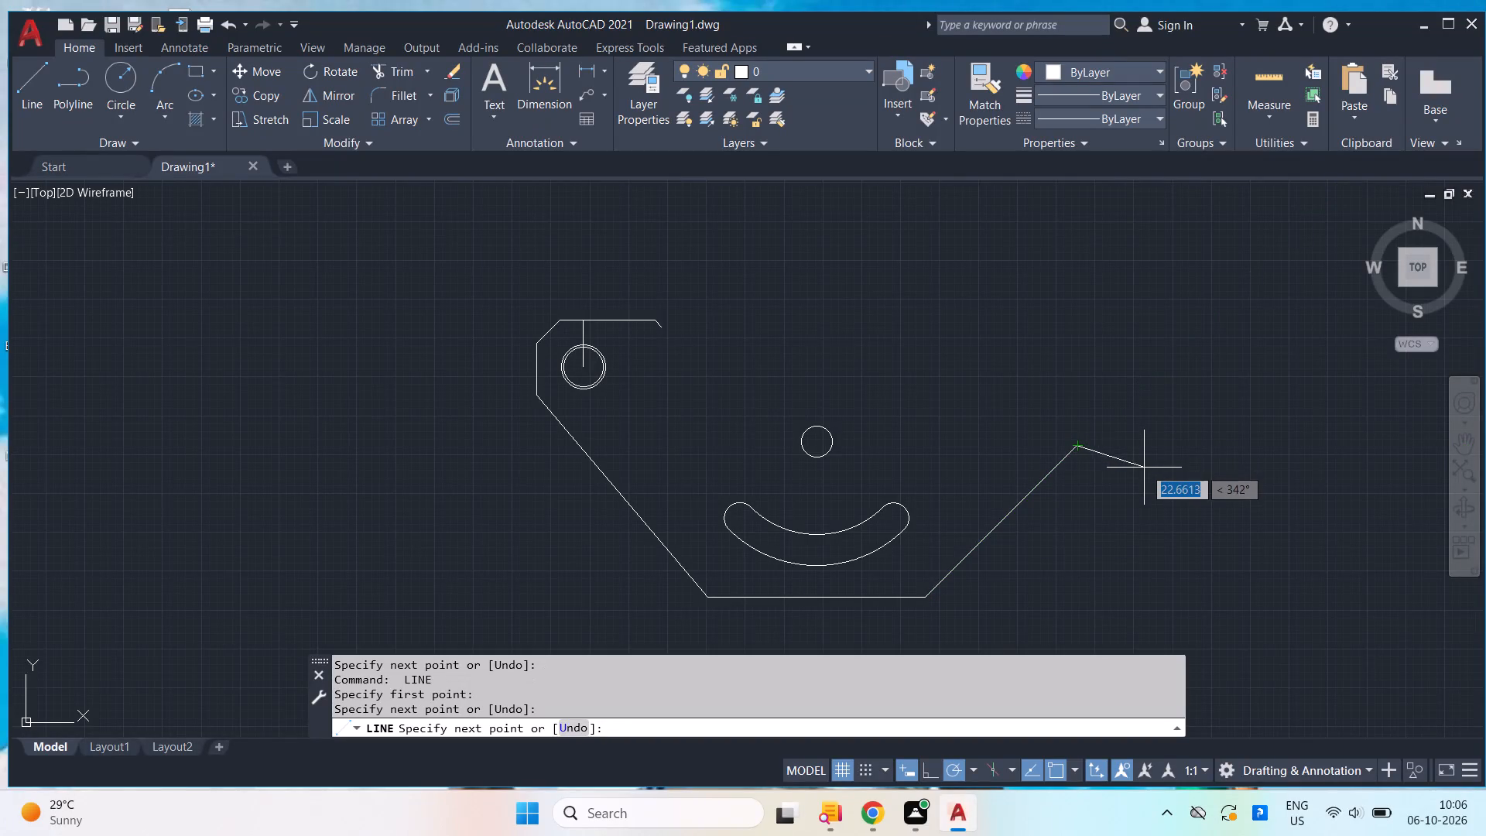
key(space)
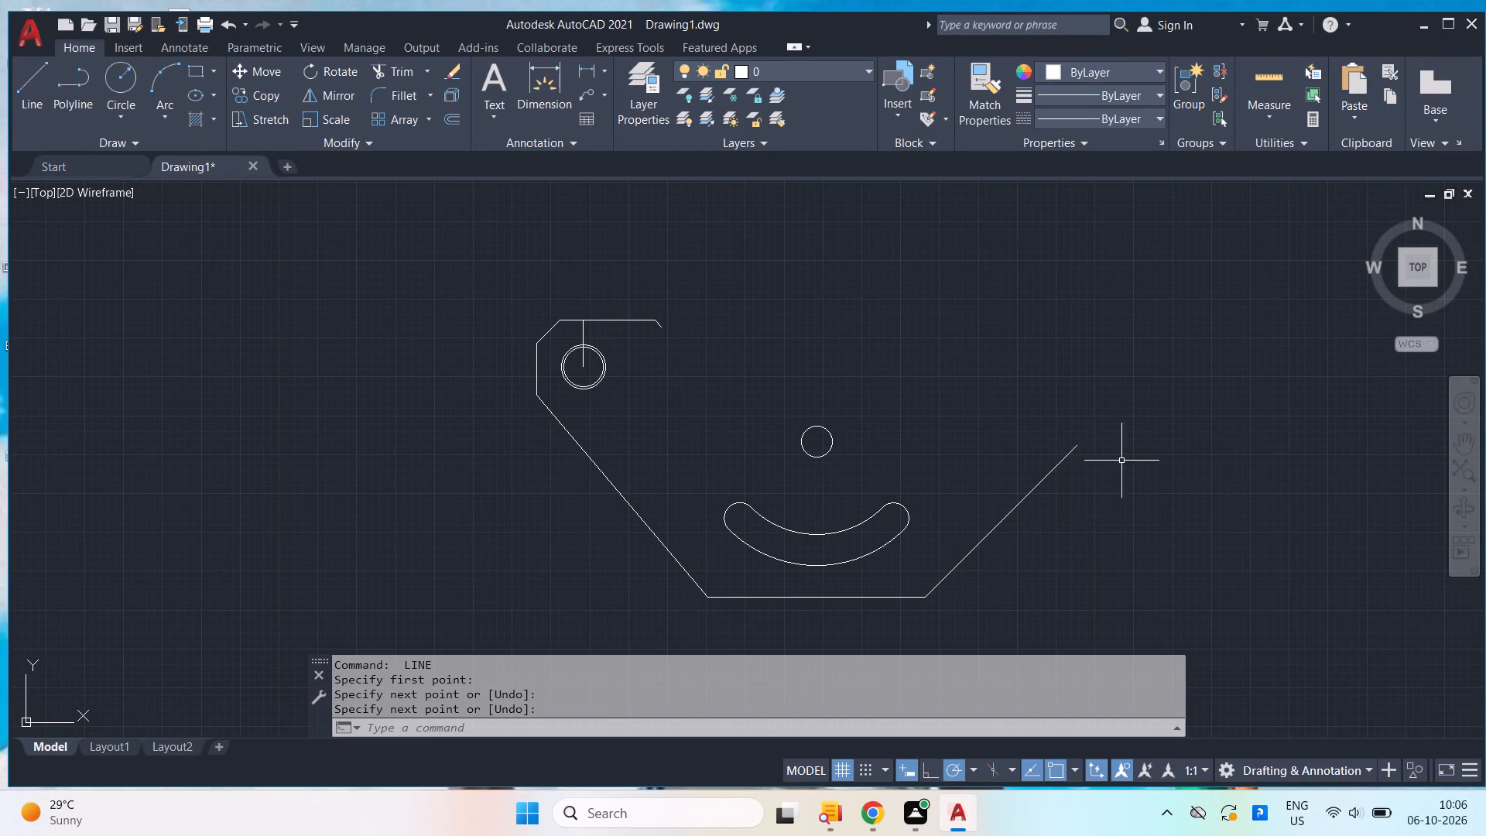
Draw a horizontal line about 51 units long to the right, starting 32 units above the base line's right end.
key(l)
key(Return)
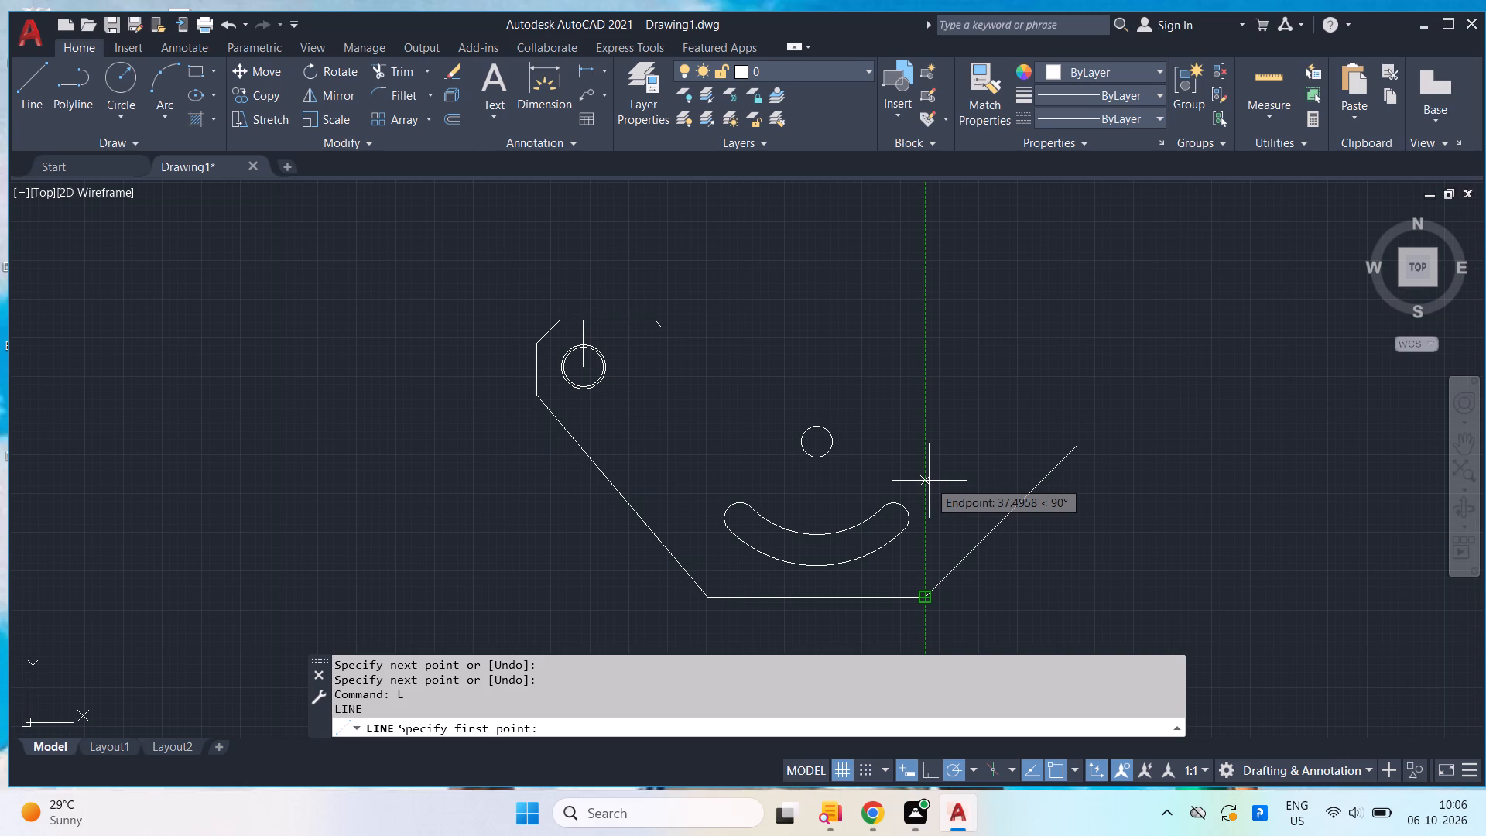
text(32)
key(Return)
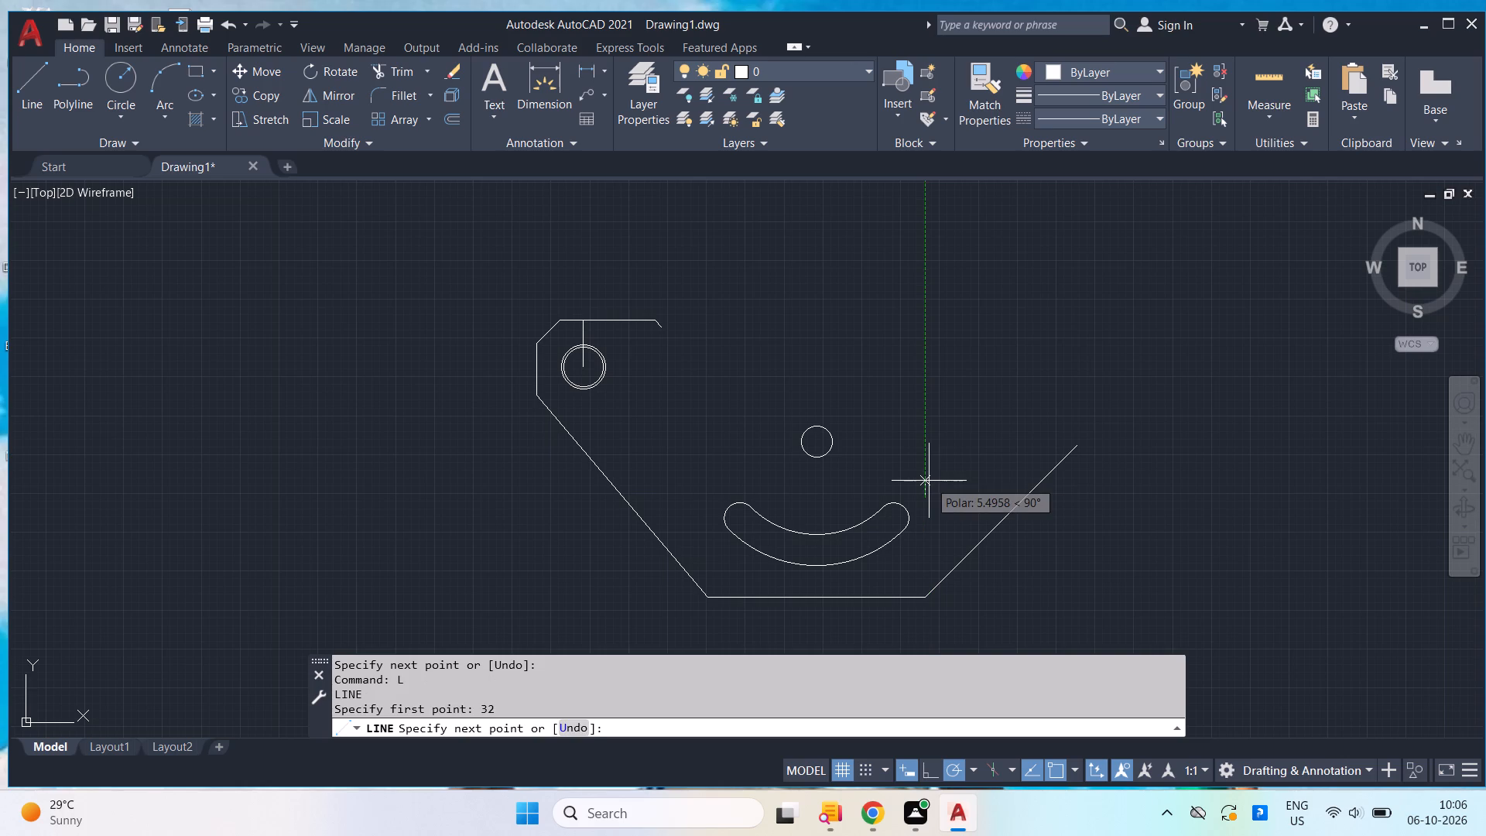
click(1083, 499)
key(space)
Trim the part of the 45° slanted line that extends above the horizontal line.
text(tr)
key(Return)
drag(1049, 454, 1109, 487)
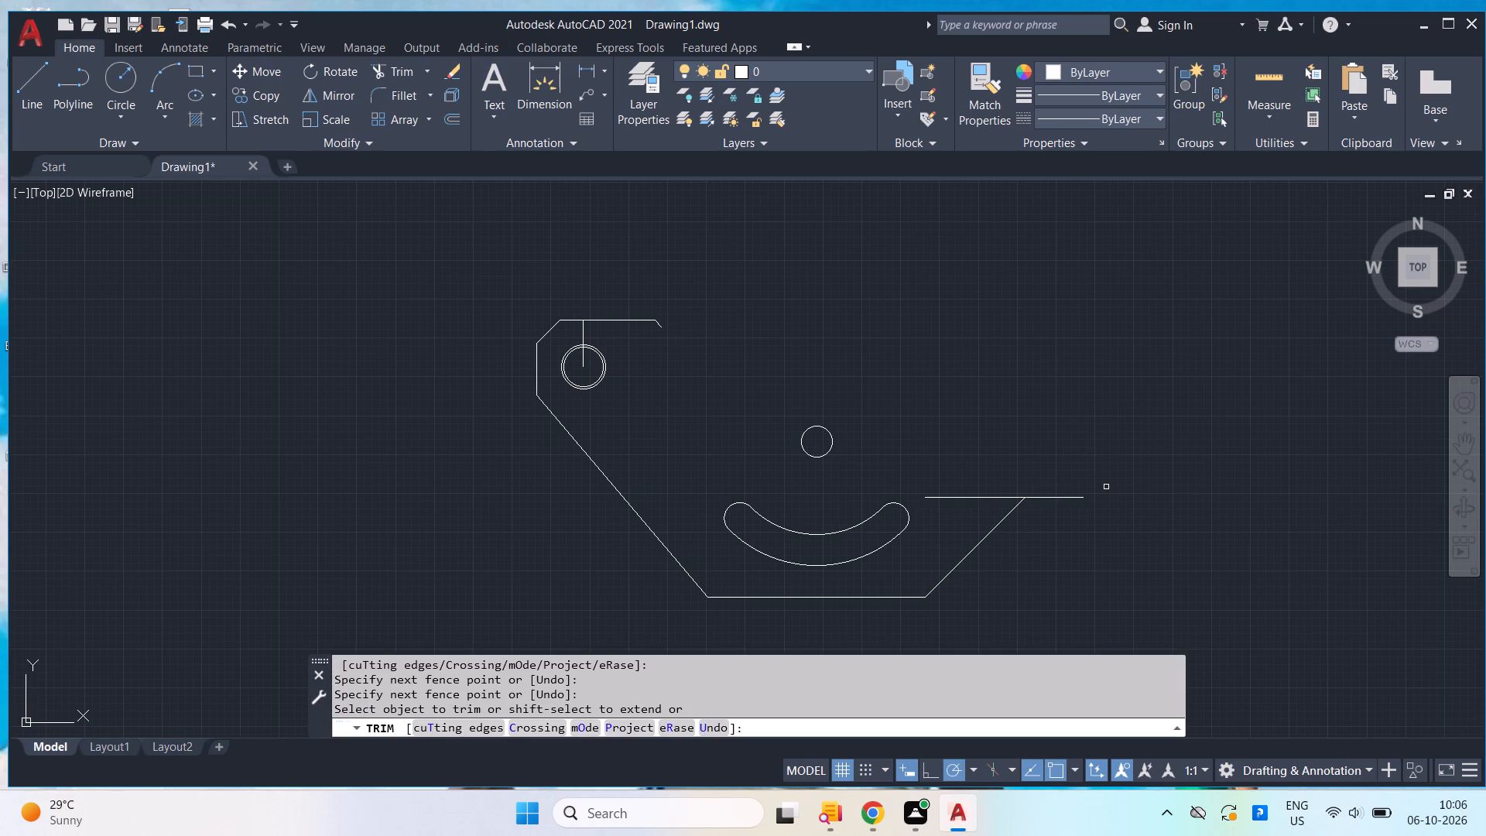
key(Escape)
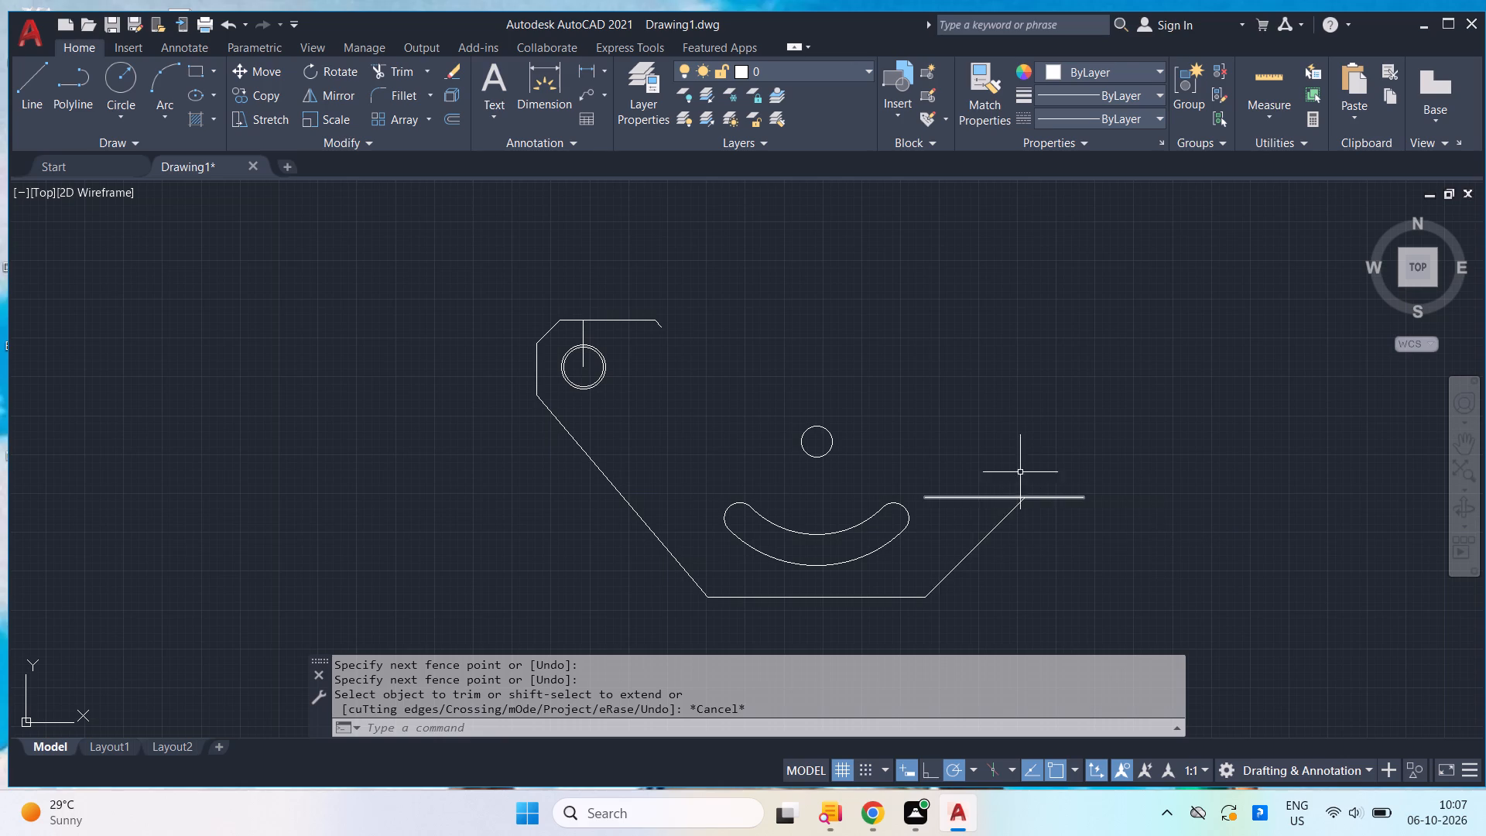
Draw an 83-unit vertical construction line upward, starting 90 units right of the base line's midpoint.
middle_drag(1014, 432, 865, 365)
key(l)
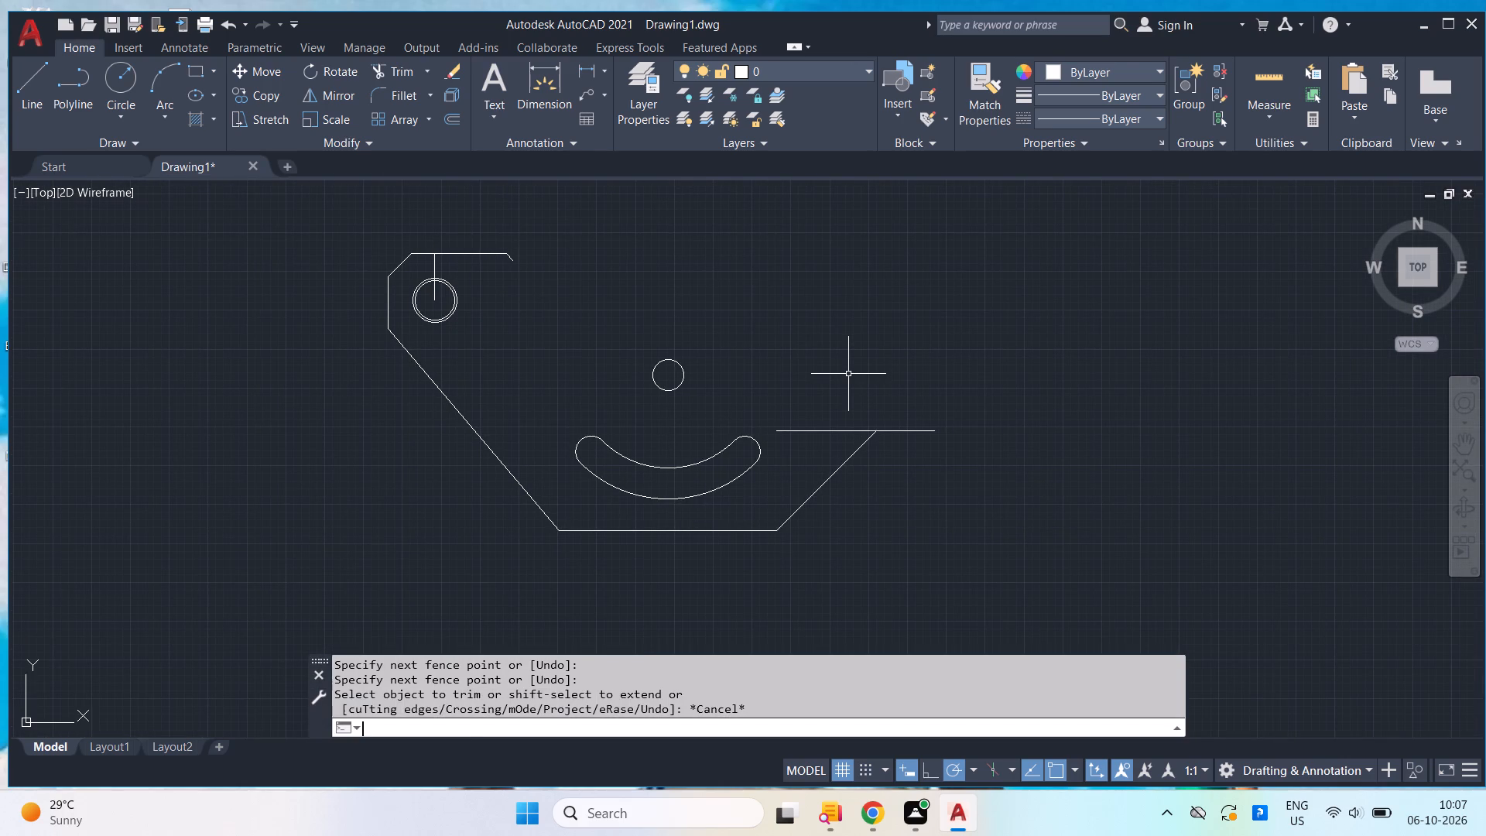
key(Return)
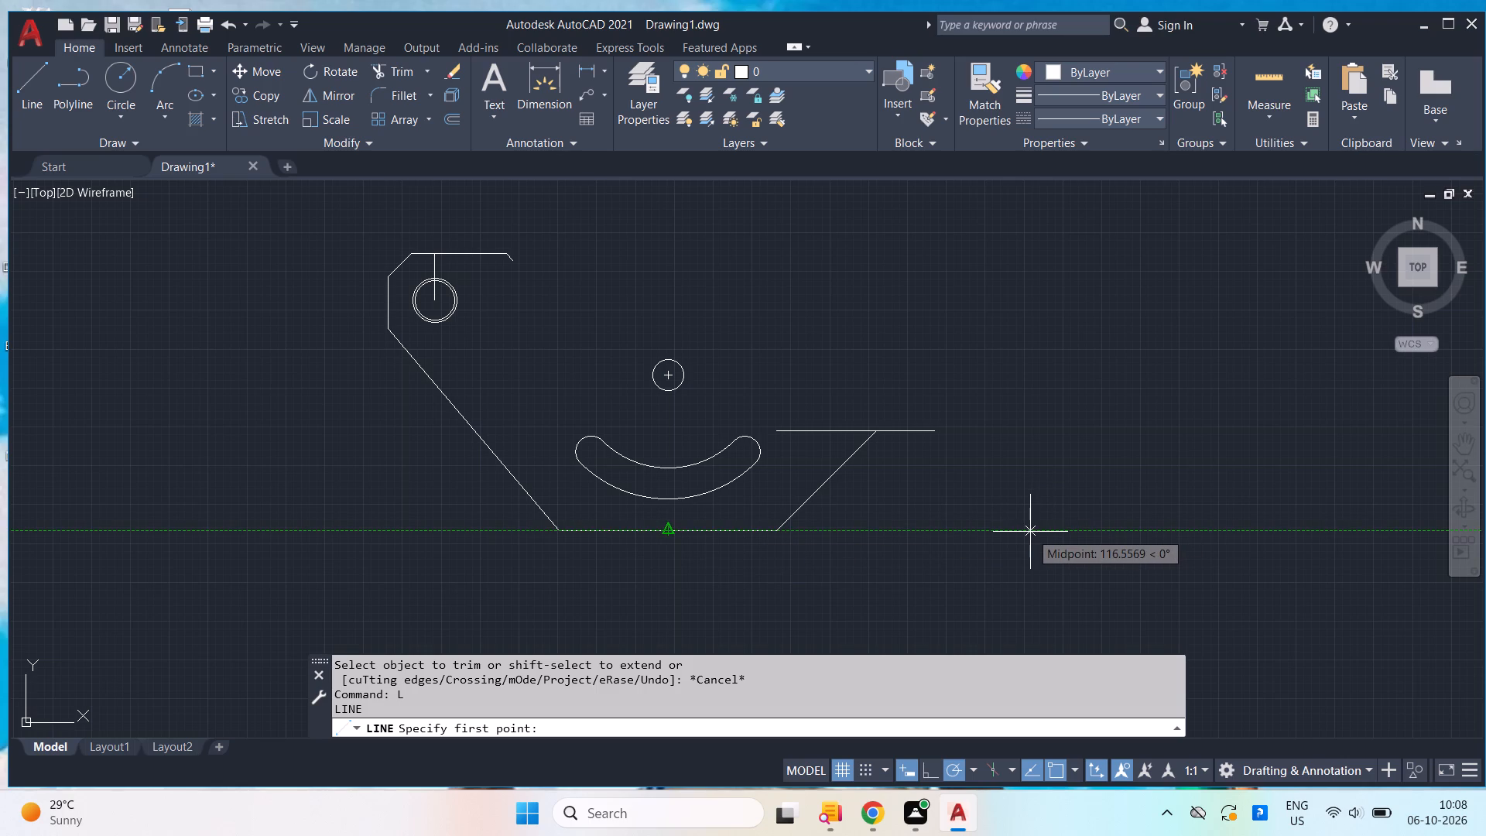
text(90)
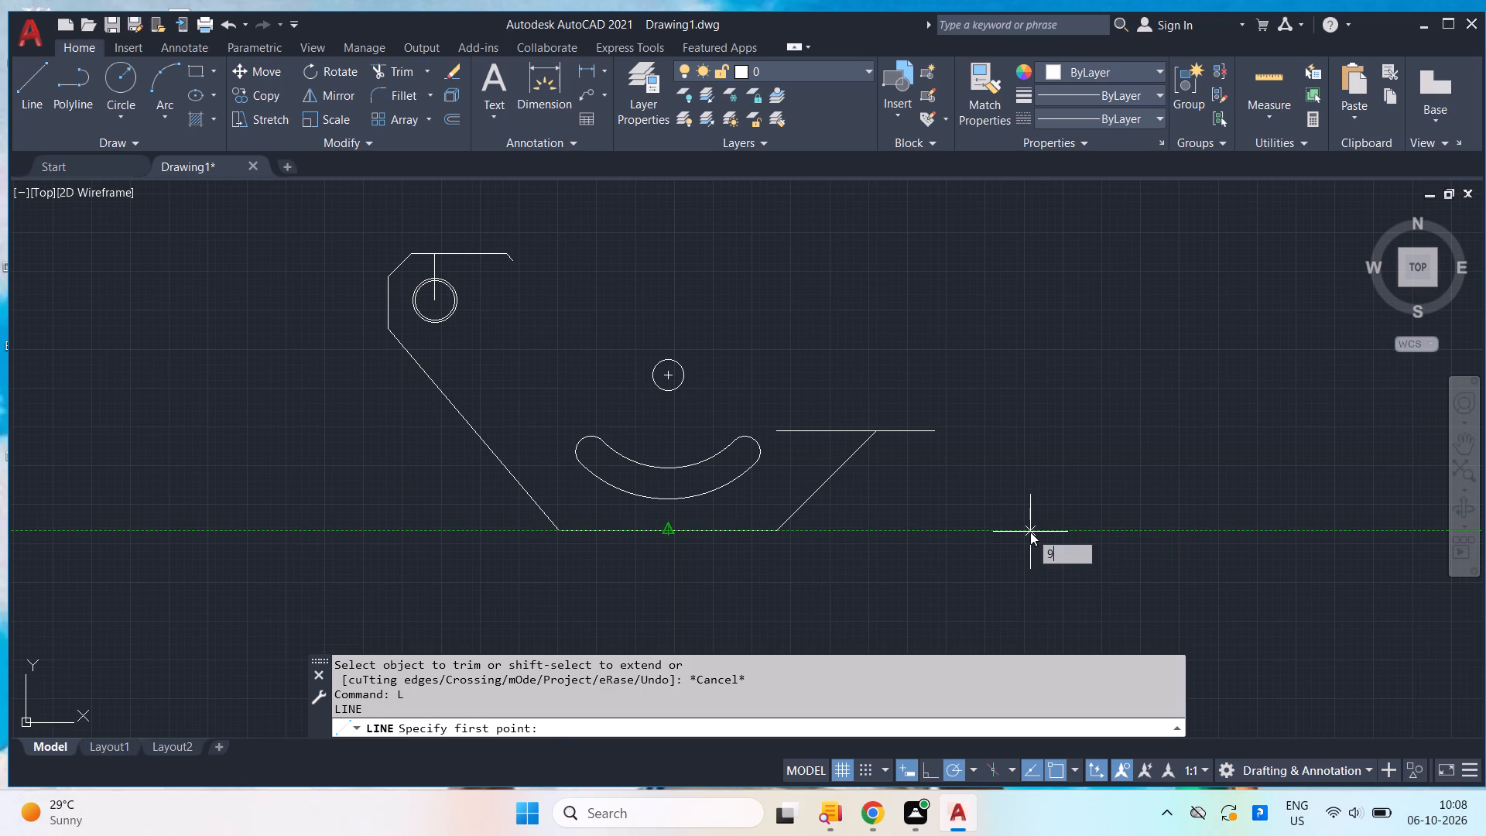
key(Return)
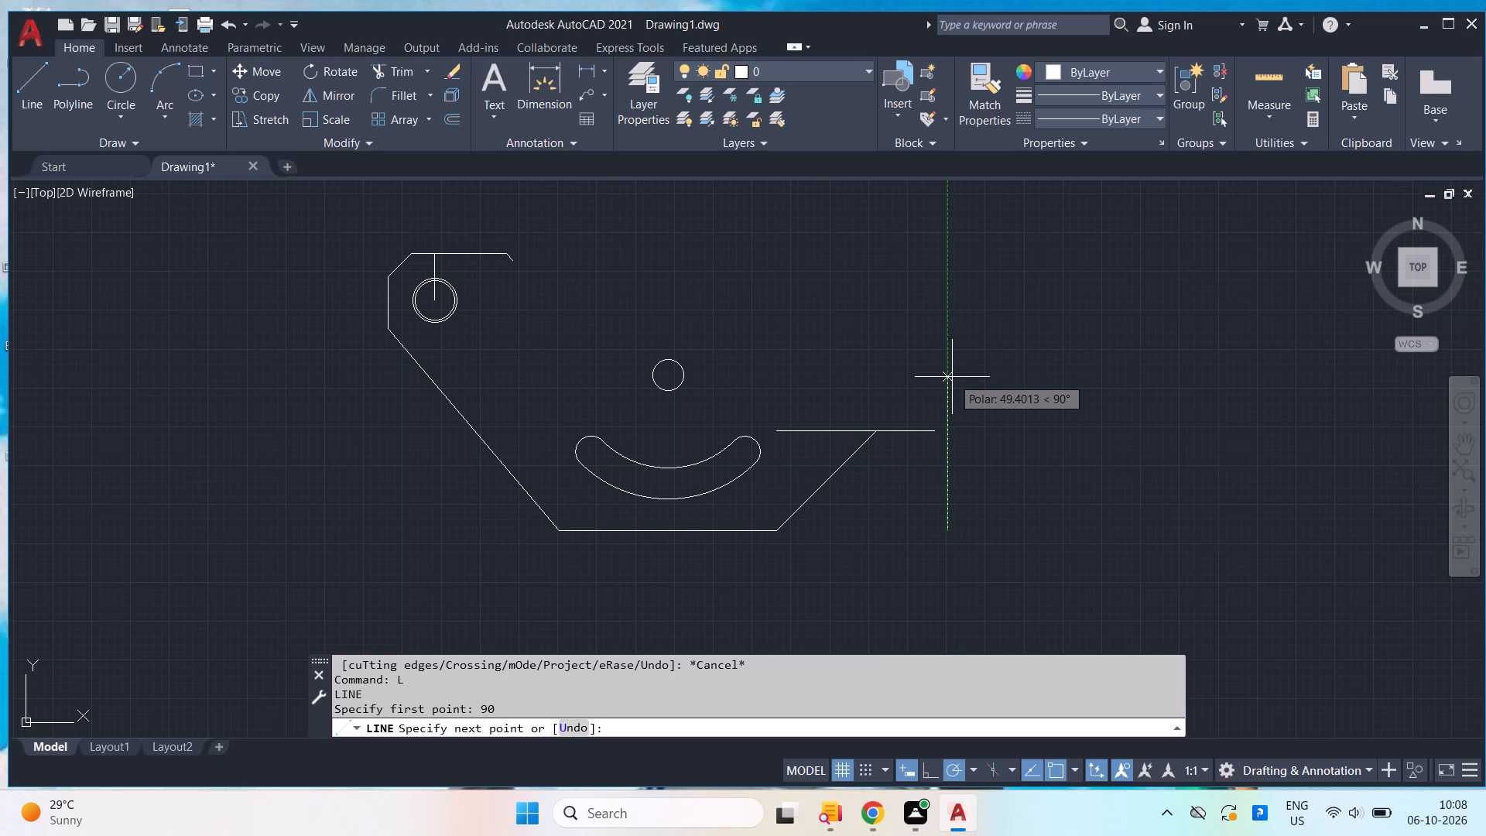
key(9)
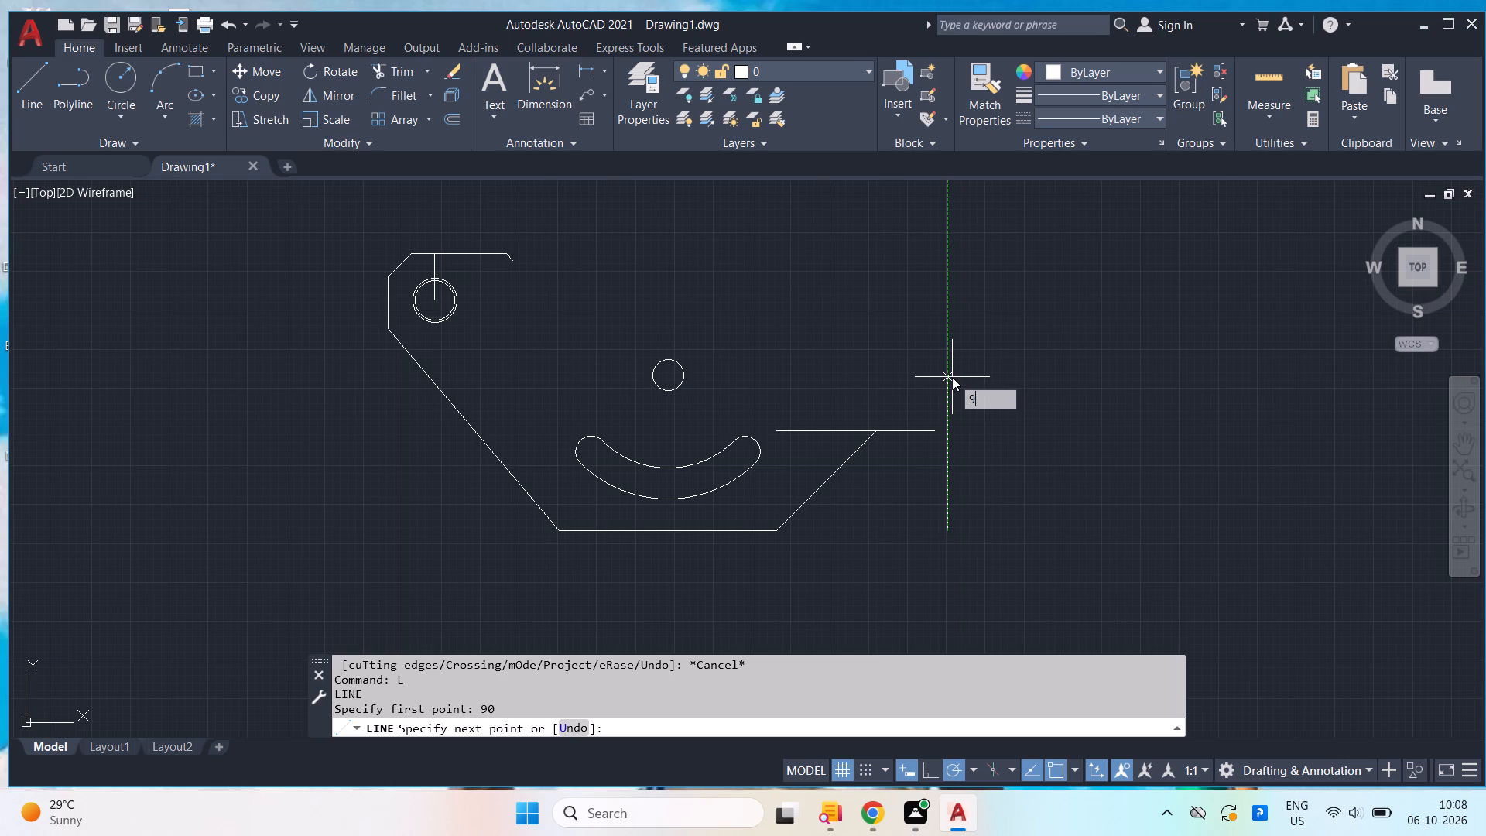
key(BackSpace)
text(83)
key(Return)
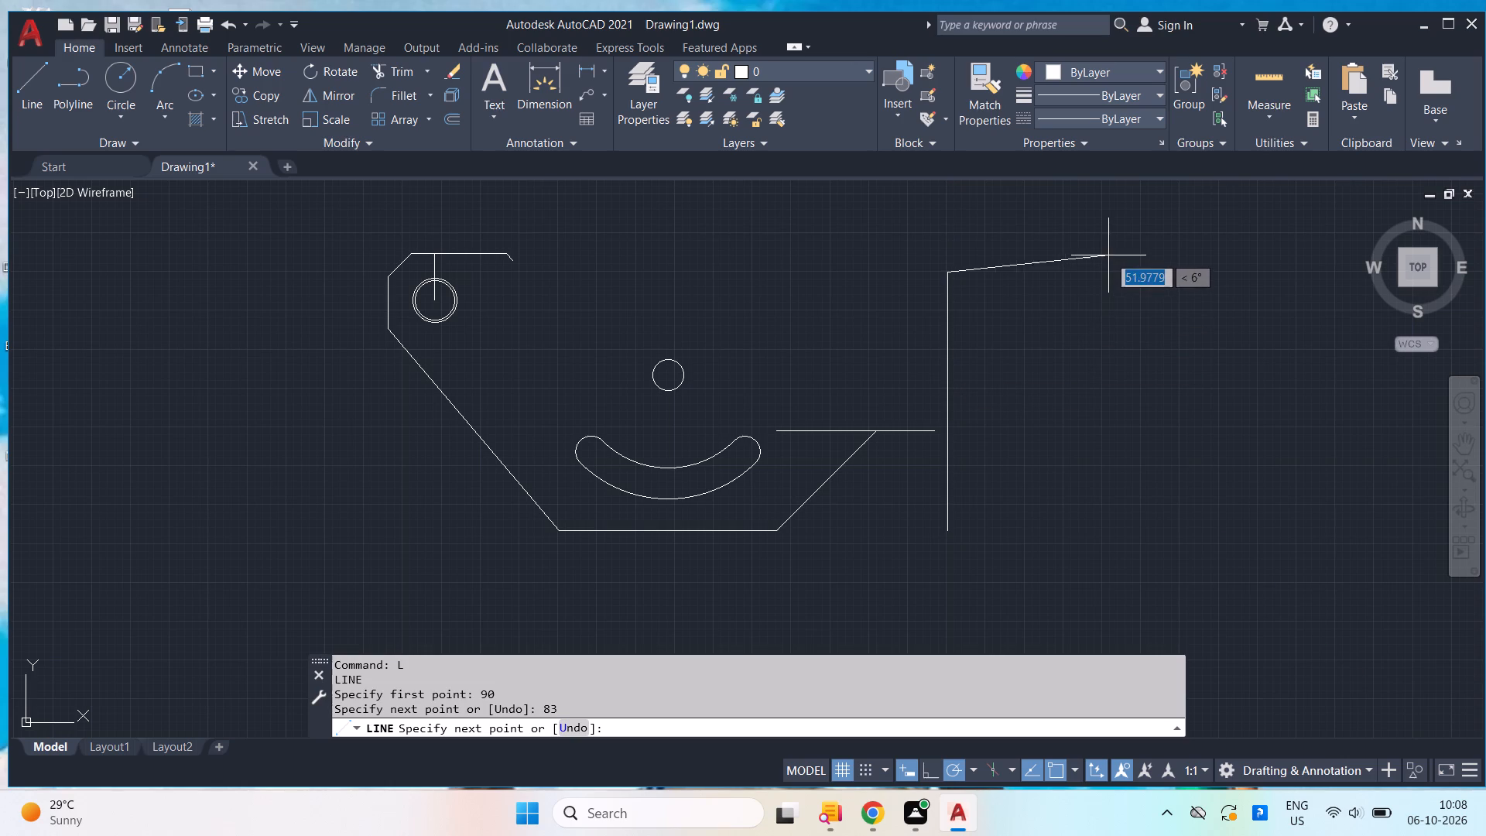
key(space)
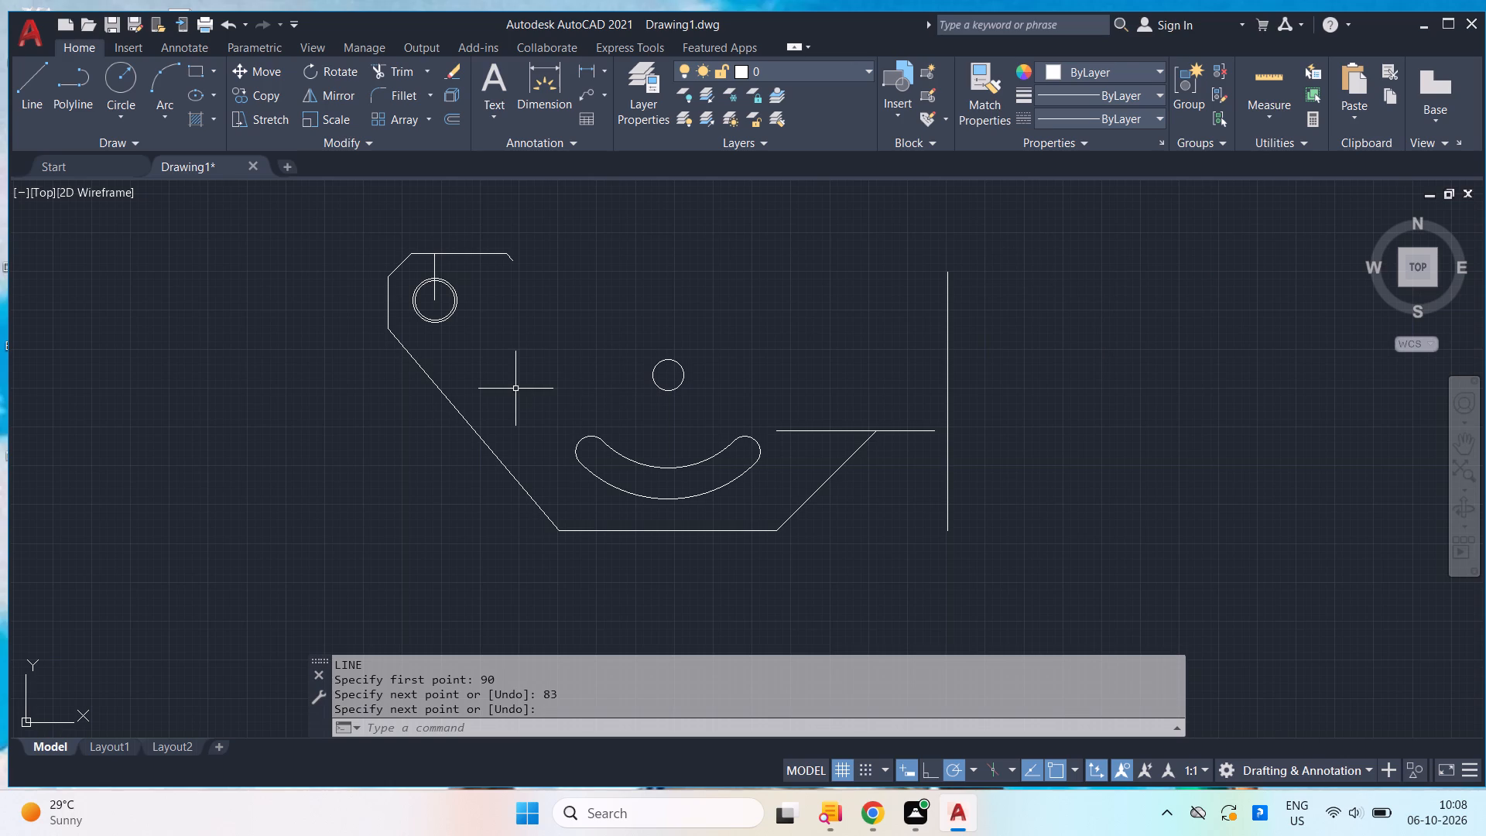
Copy the concentric corner circles from their centre to the top end of the vertical construction line.
scroll(437, 317, up, 1)
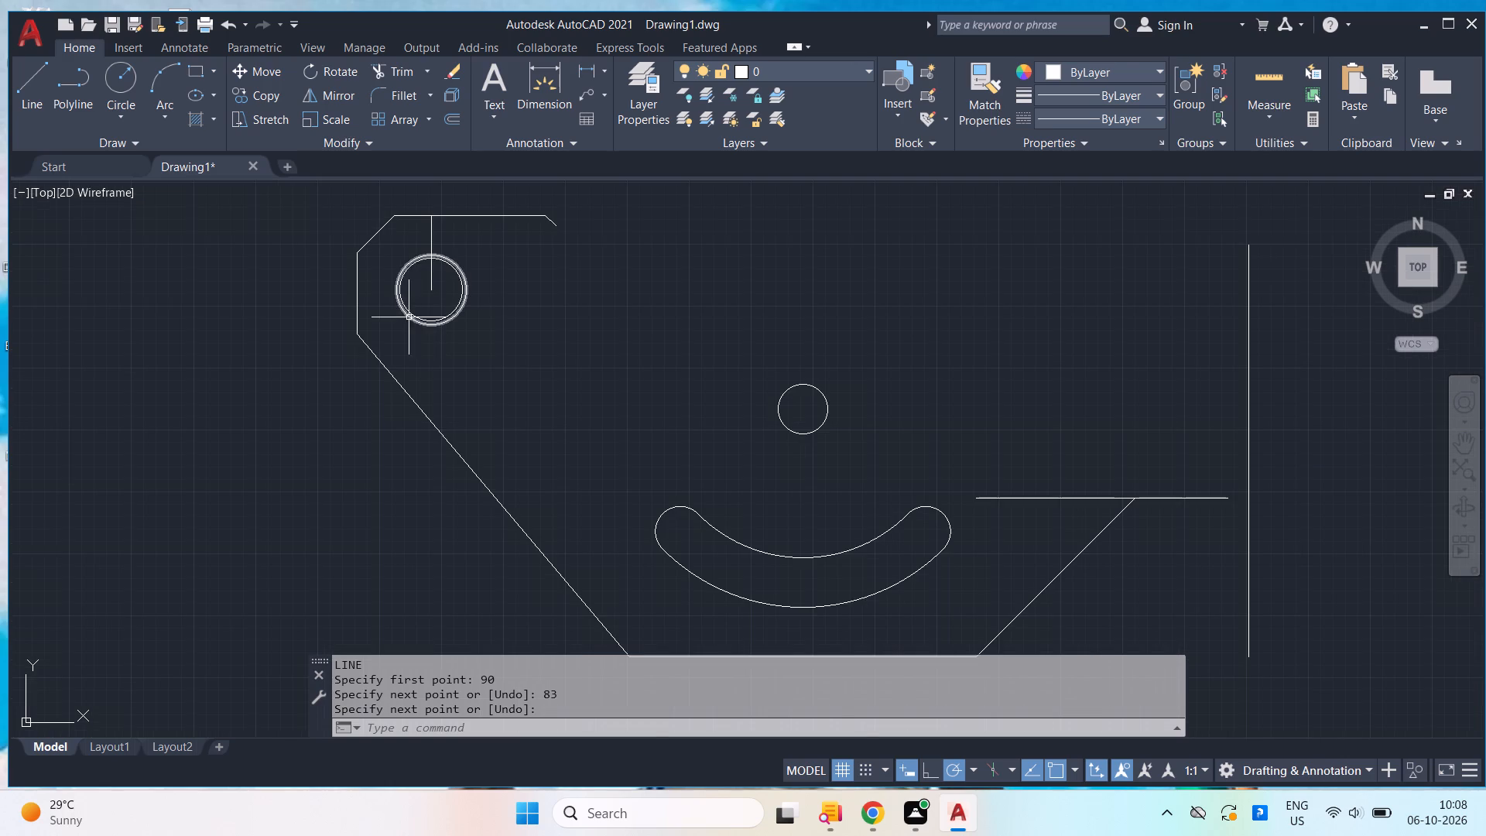
scroll(399, 310, up, 1)
drag(490, 350, 473, 347)
click(410, 314)
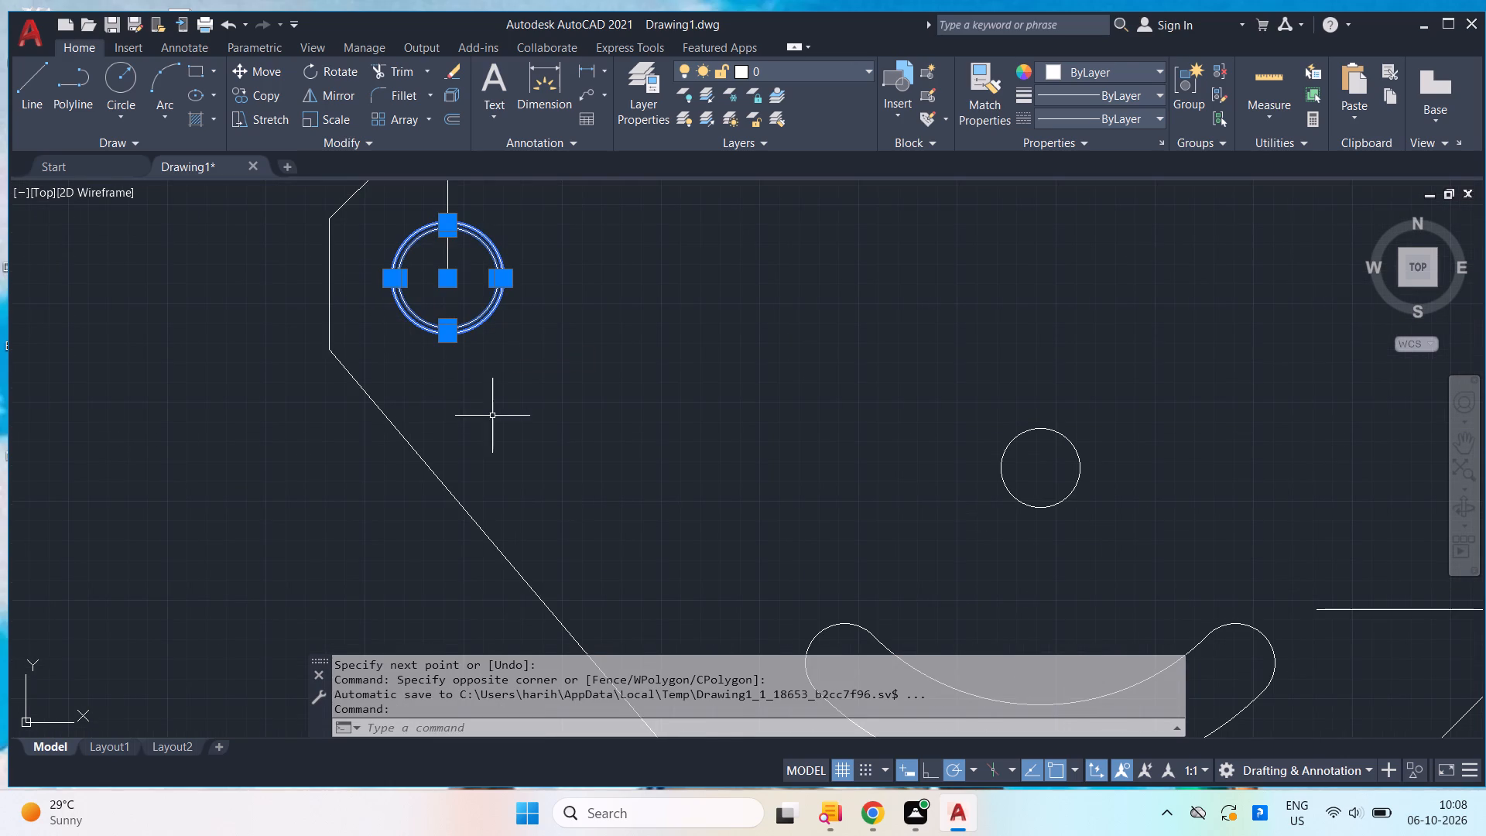
key(c)
key(o)
key(Return)
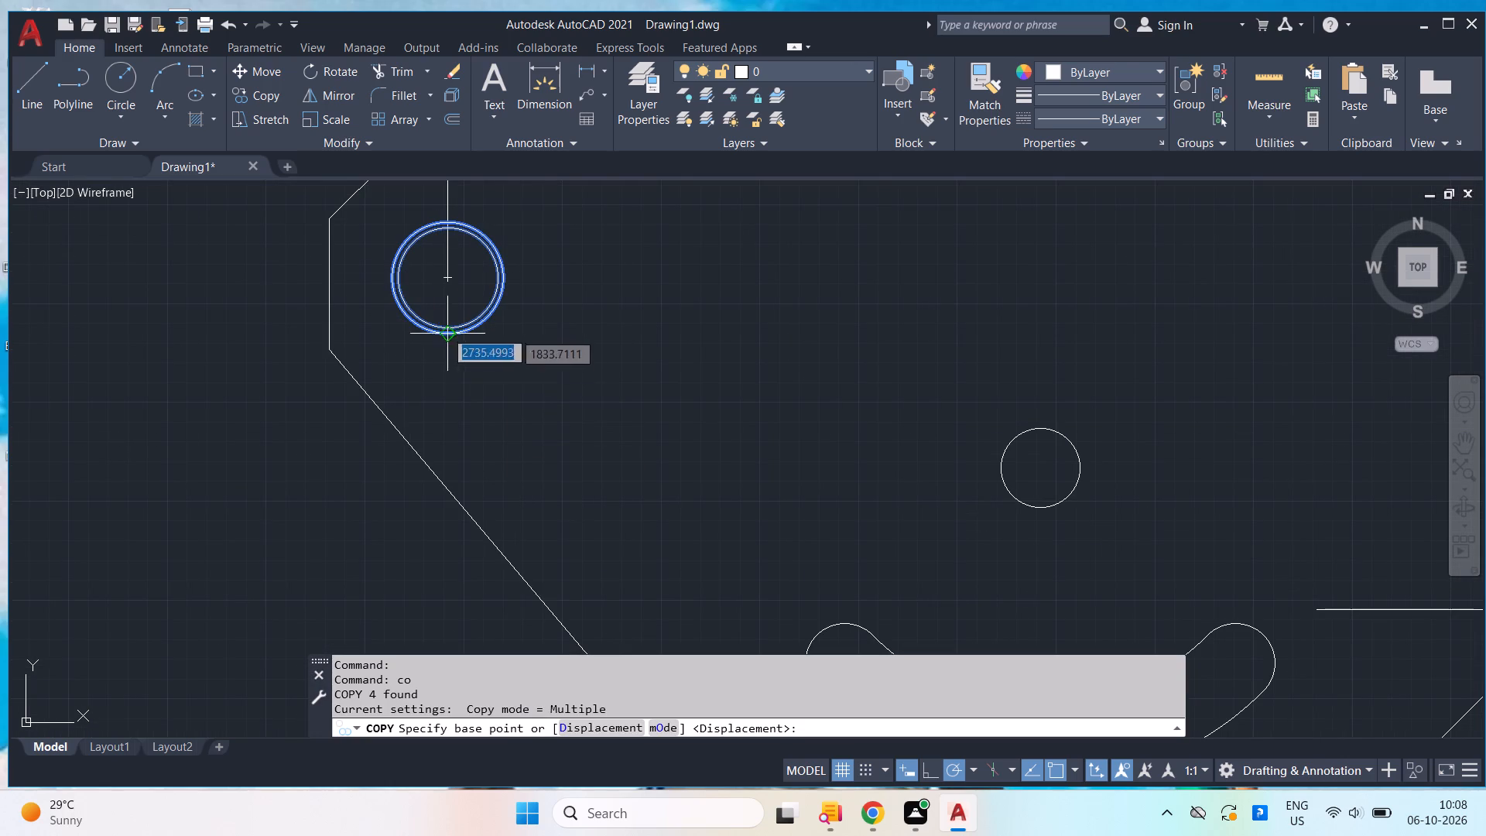
click(443, 277)
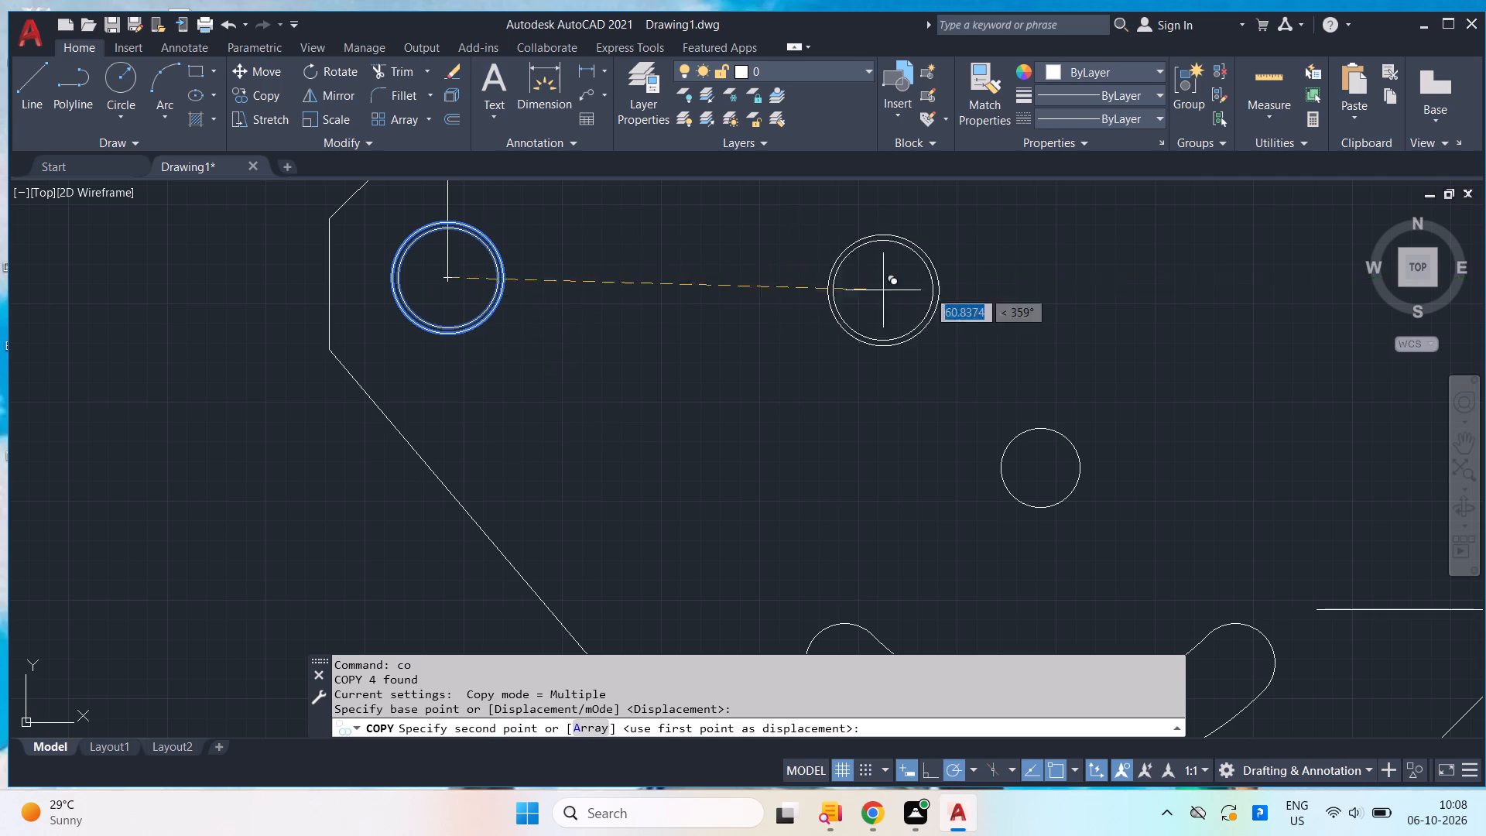
scroll(1087, 287, down, 3)
middle_drag(1160, 300, 1050, 390)
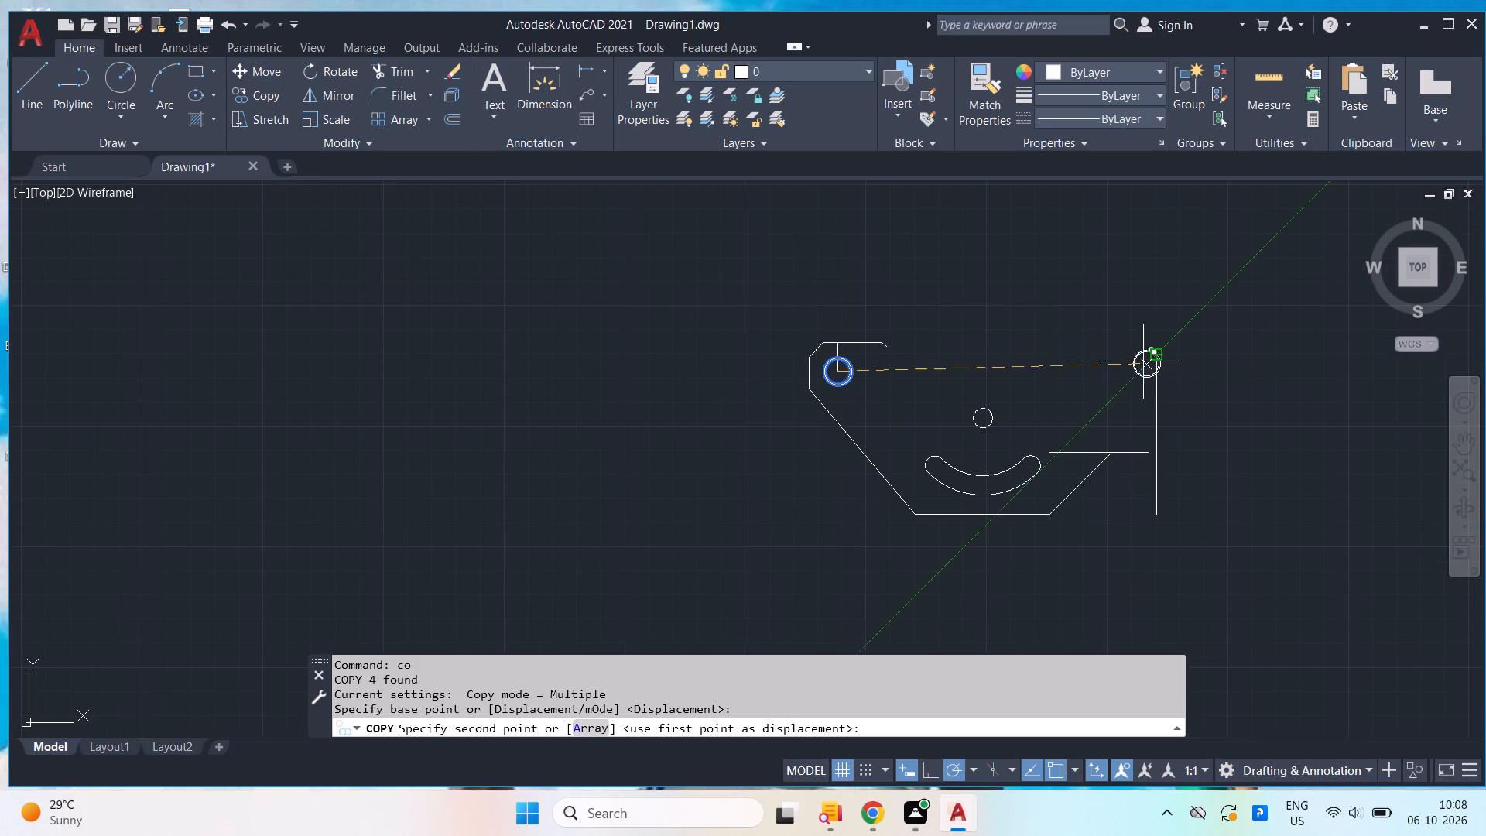
scroll(1142, 362, up, 3)
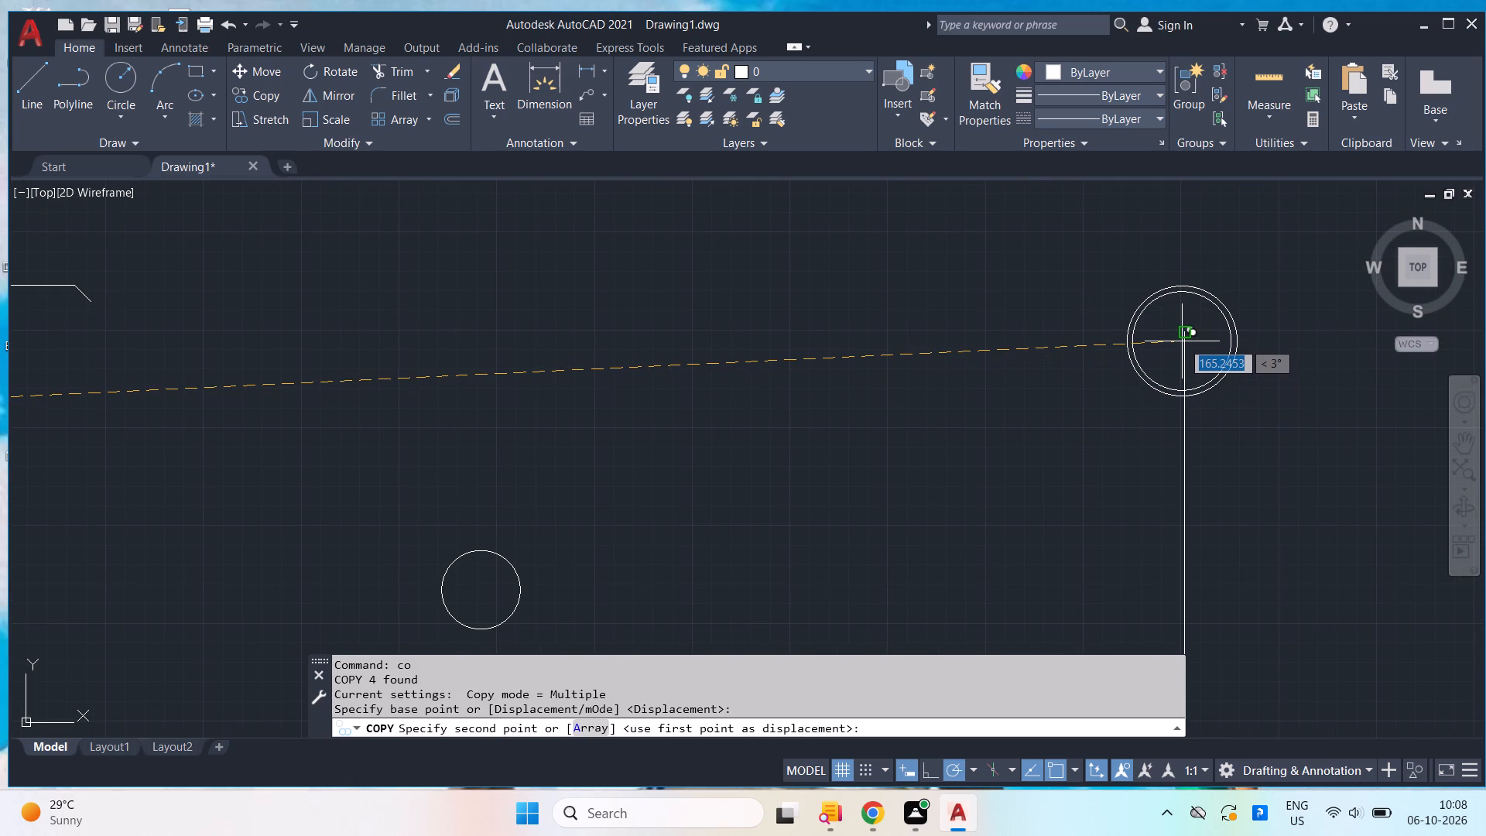
click(1182, 341)
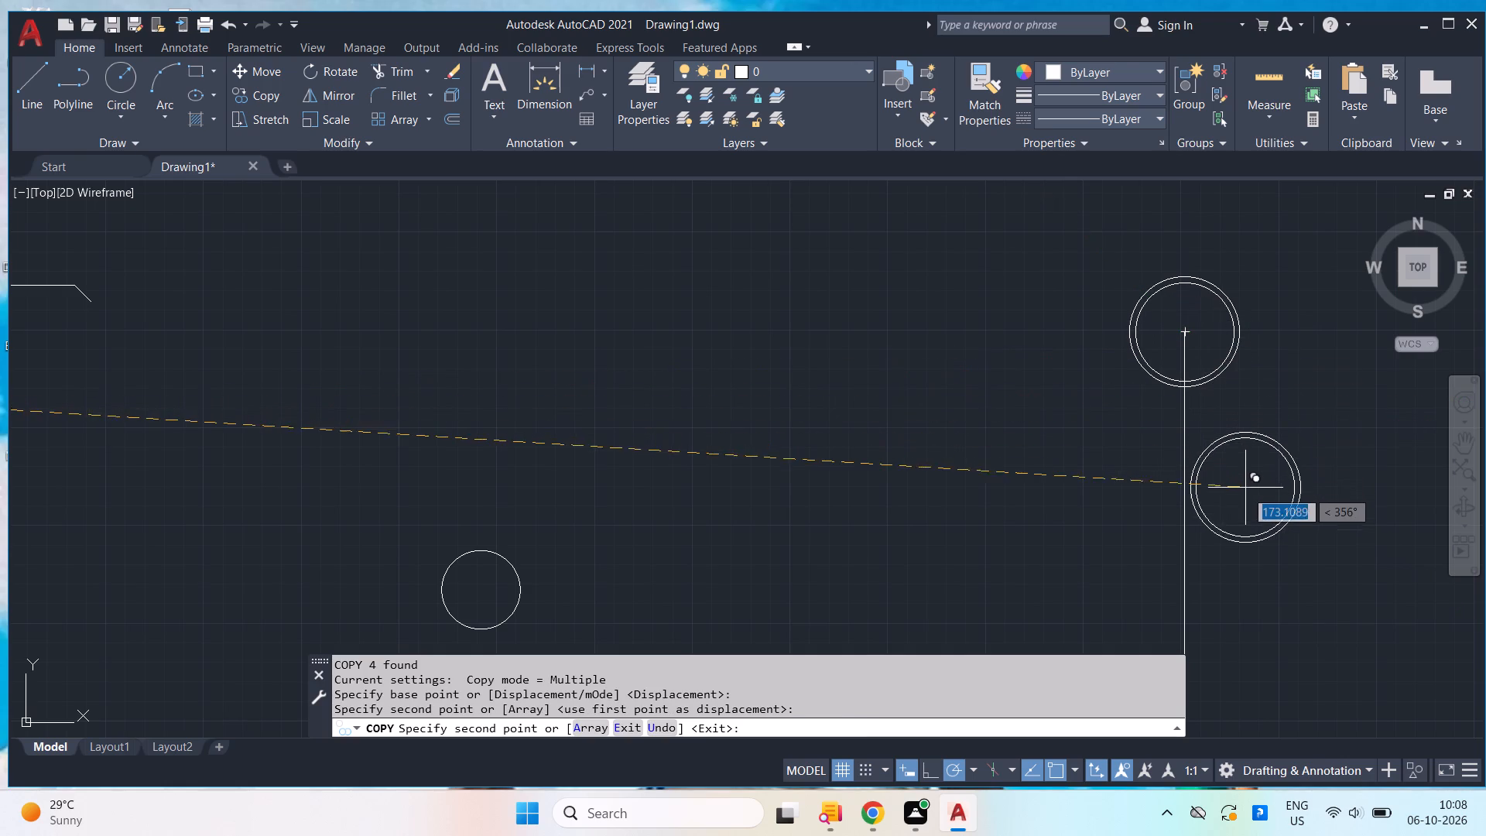
key(Escape)
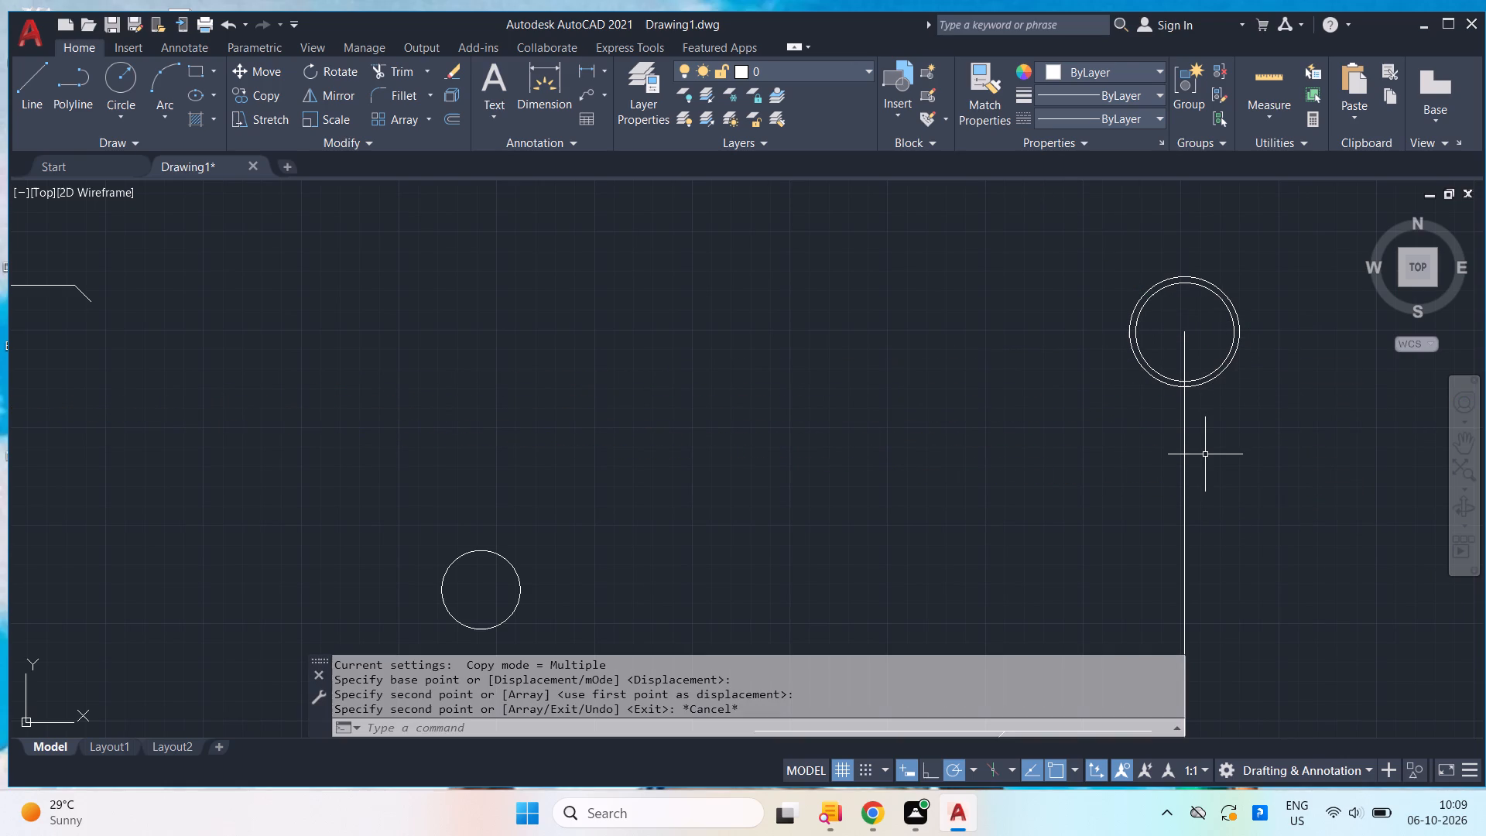
Delete the vertical construction line below the copied concentric circles.
scroll(1210, 454, down, 1)
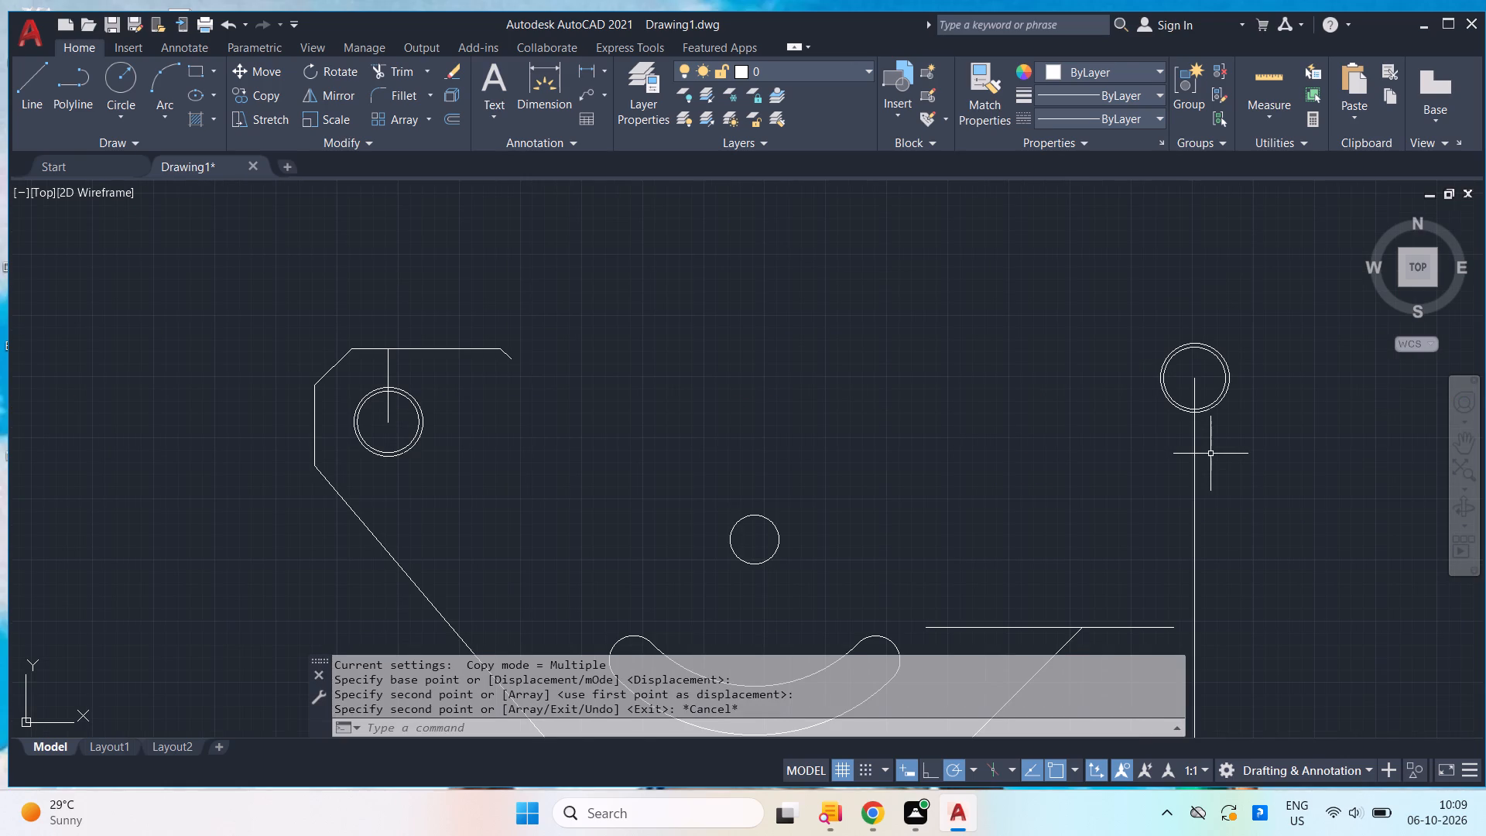
middle_drag(1208, 457, 1220, 401)
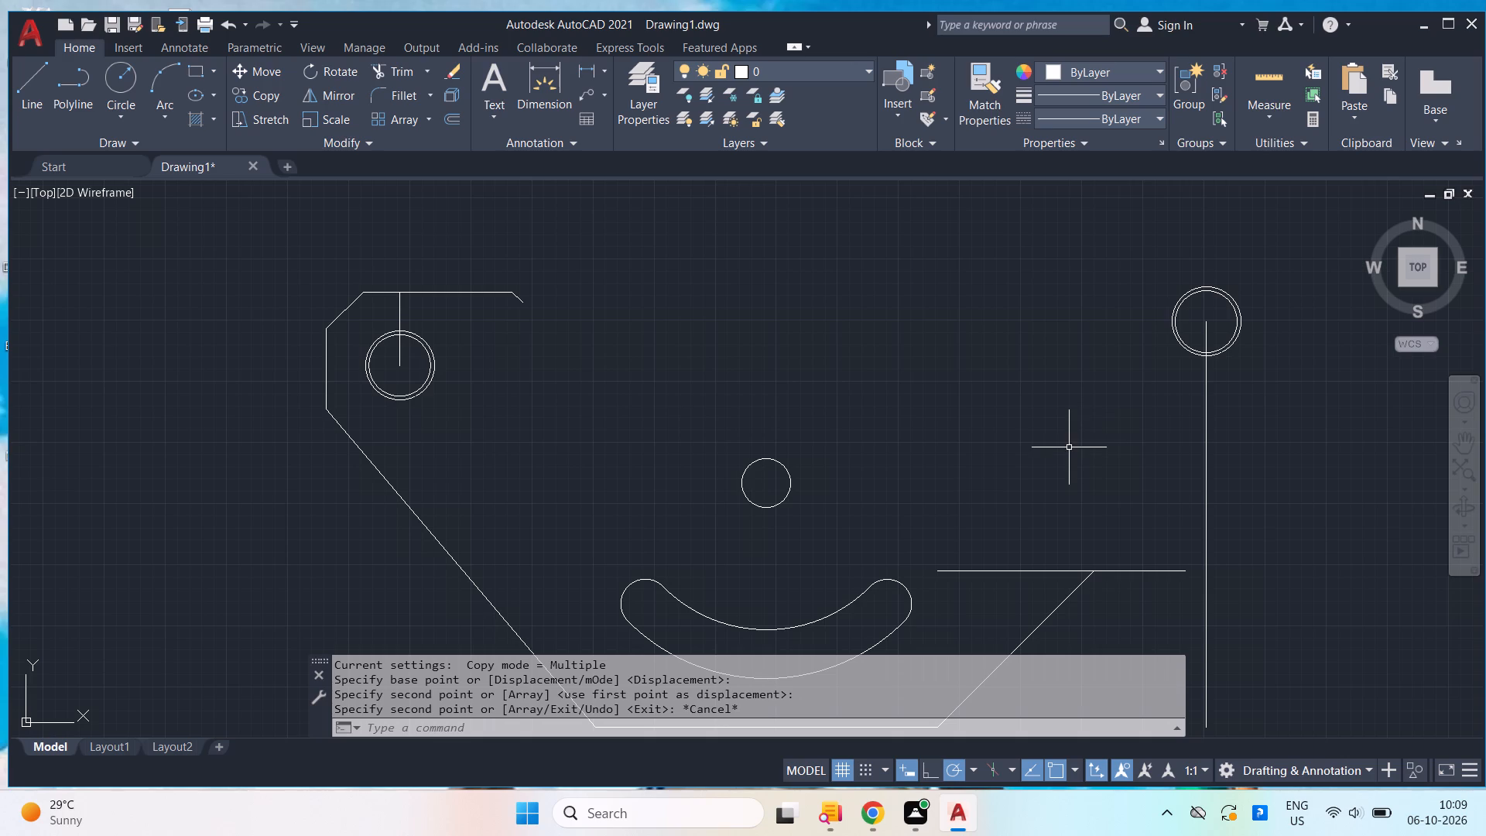
scroll(1057, 448, down, 1)
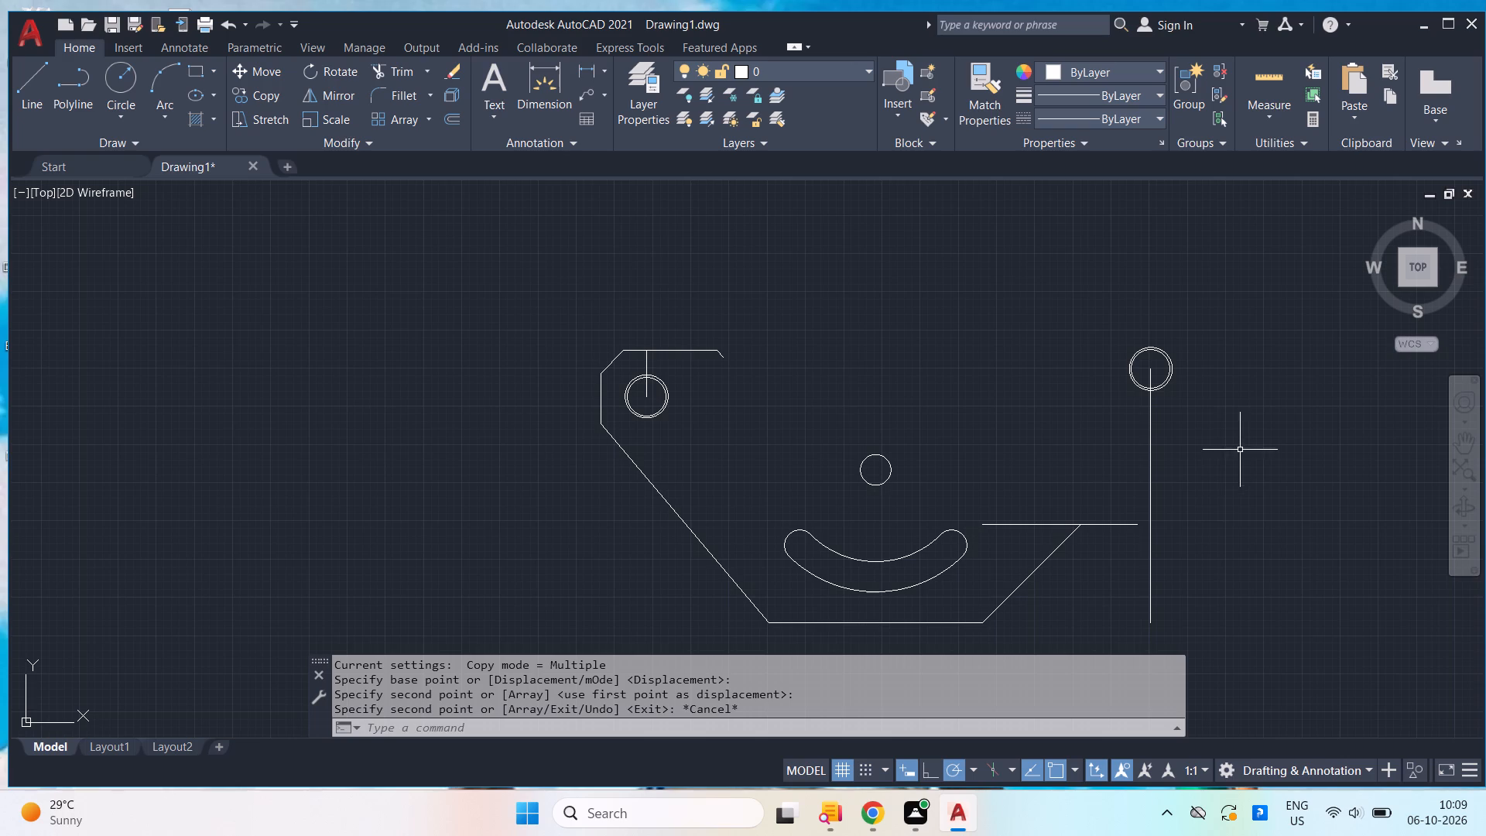
click(1230, 491)
click(1118, 439)
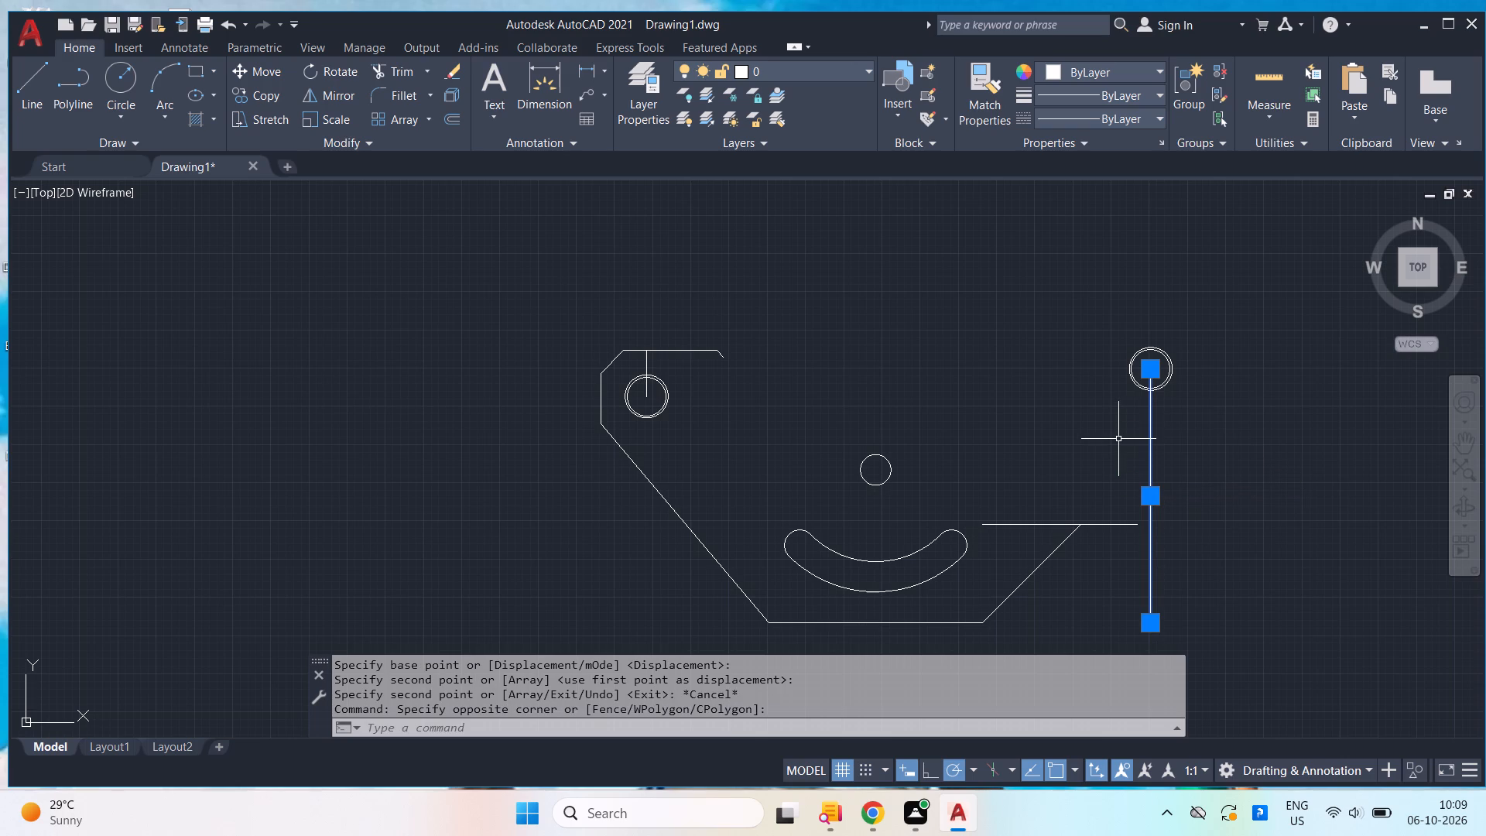
key(Delete)
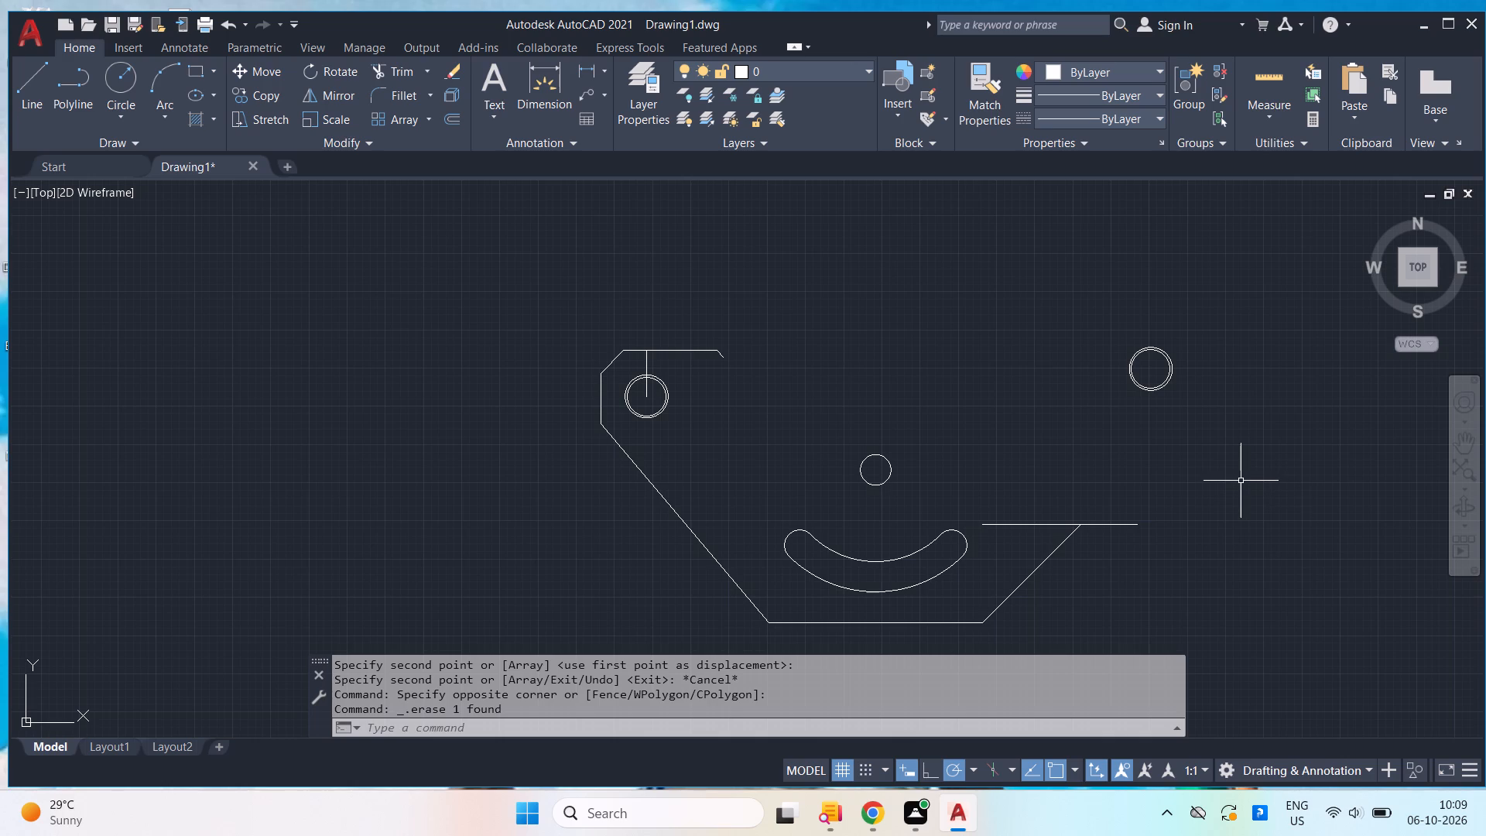
Draw a 16.5-unit horizontal line to the right, starting 15 units above the copied circles' top quadrant.
key(l)
key(Return)
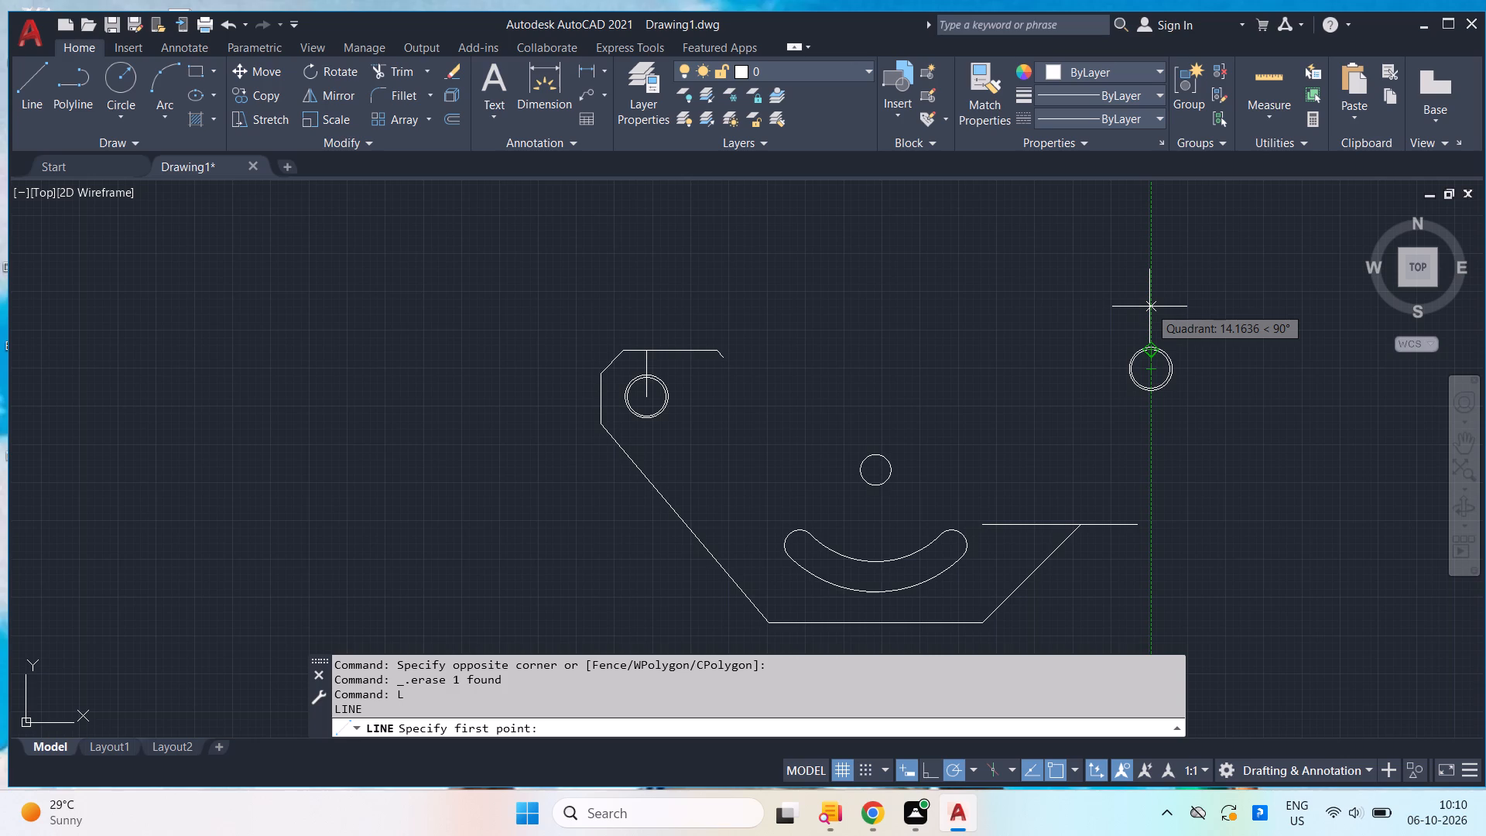
text(15)
key(Return)
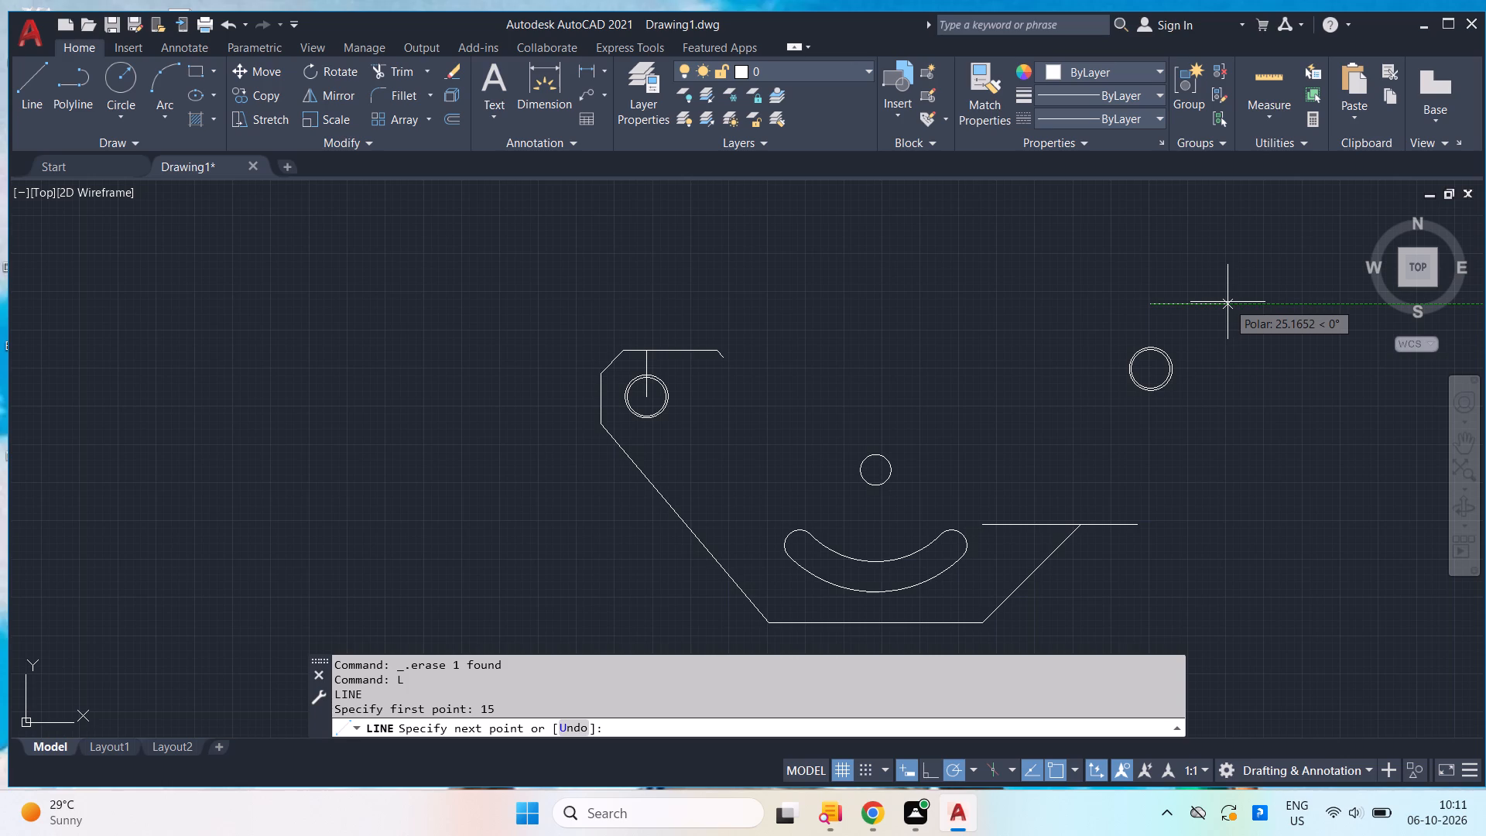
text(16.5)
key(Return)
key(space)
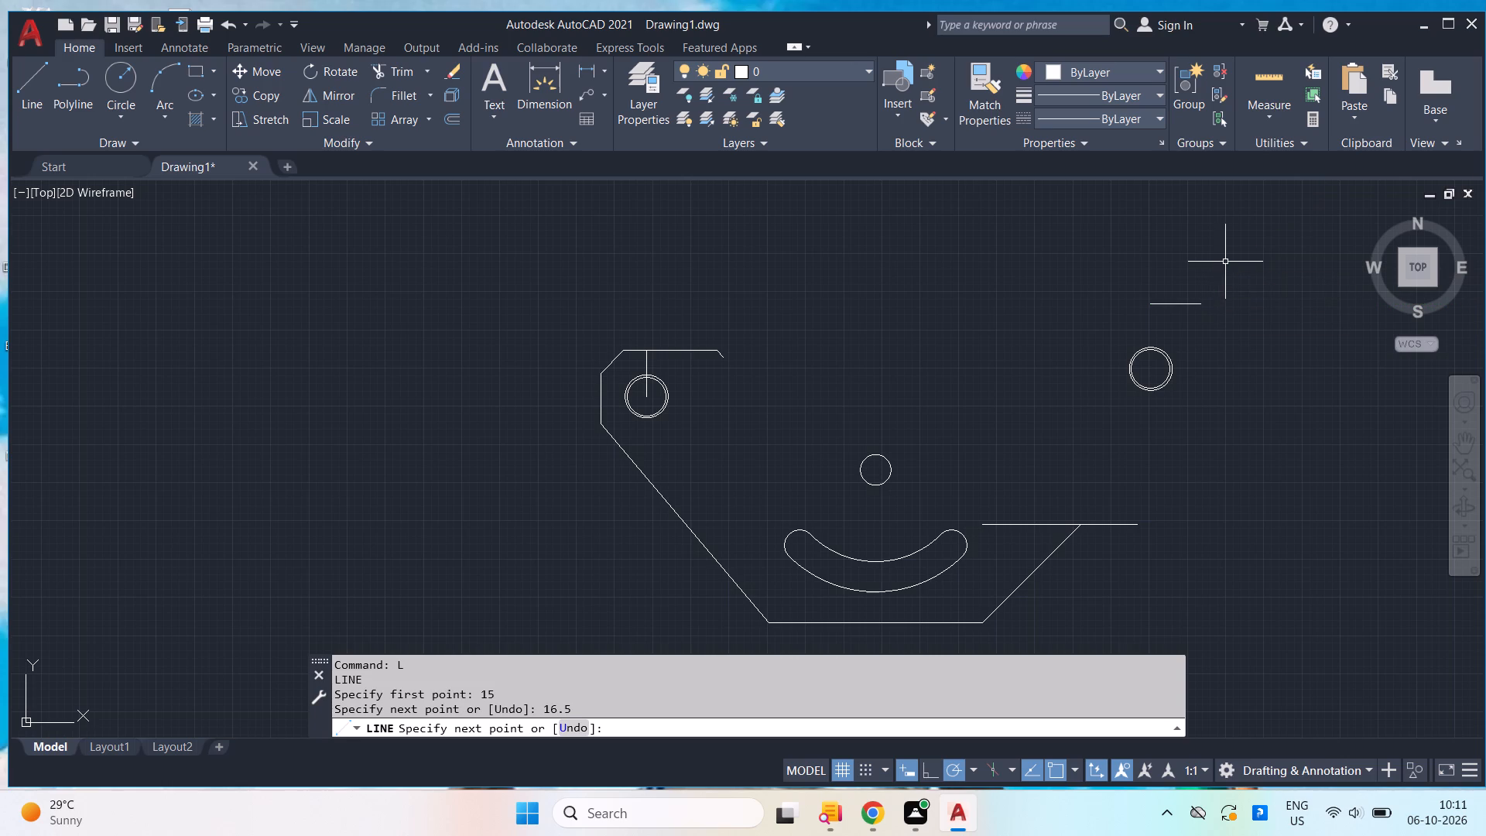
Draw another 16.5-unit horizontal line to the left from the start point of the line above the copied circles.
key(space)
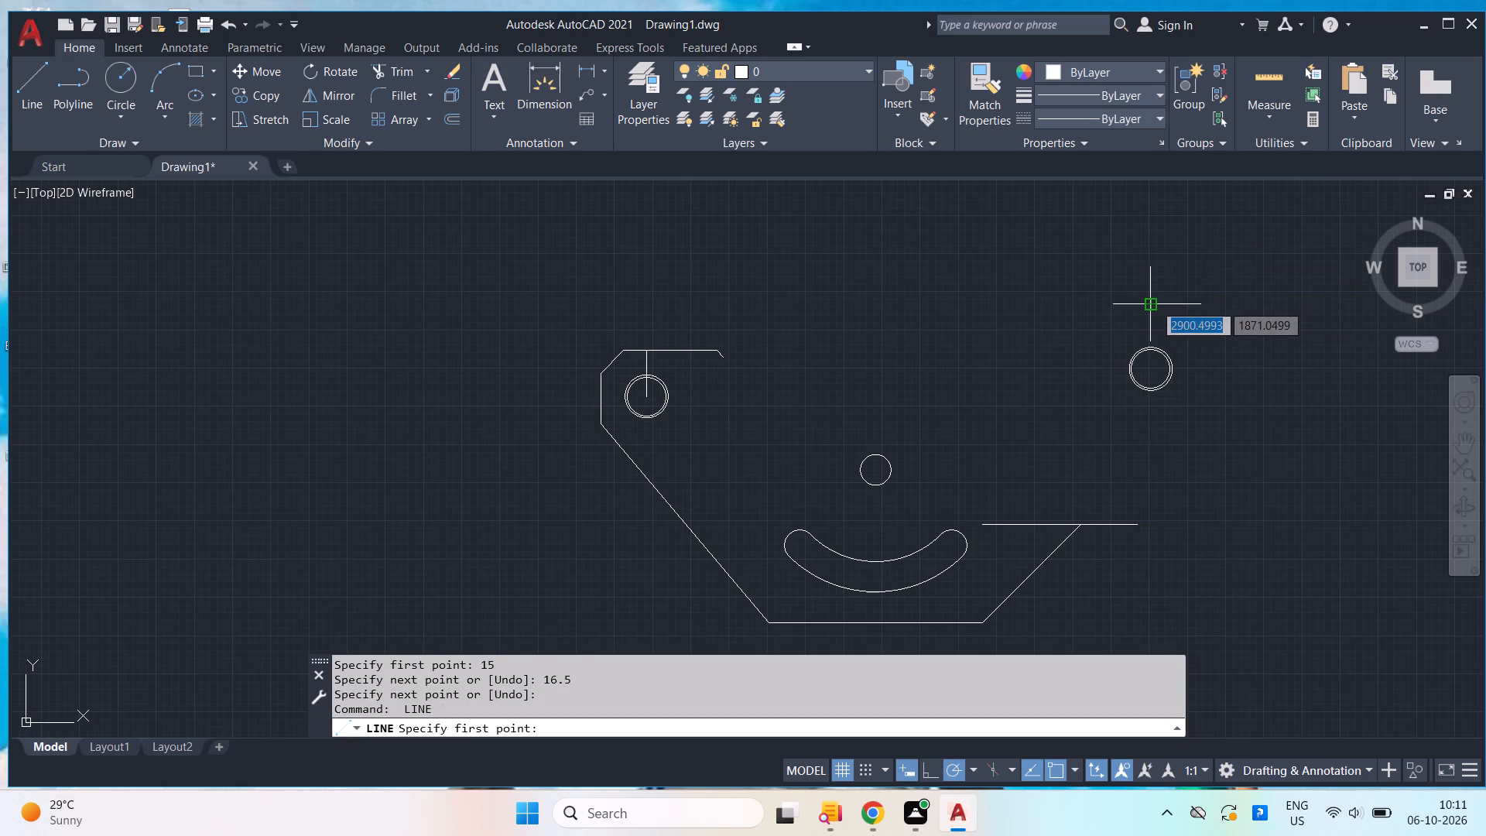
click(1154, 303)
text(16)
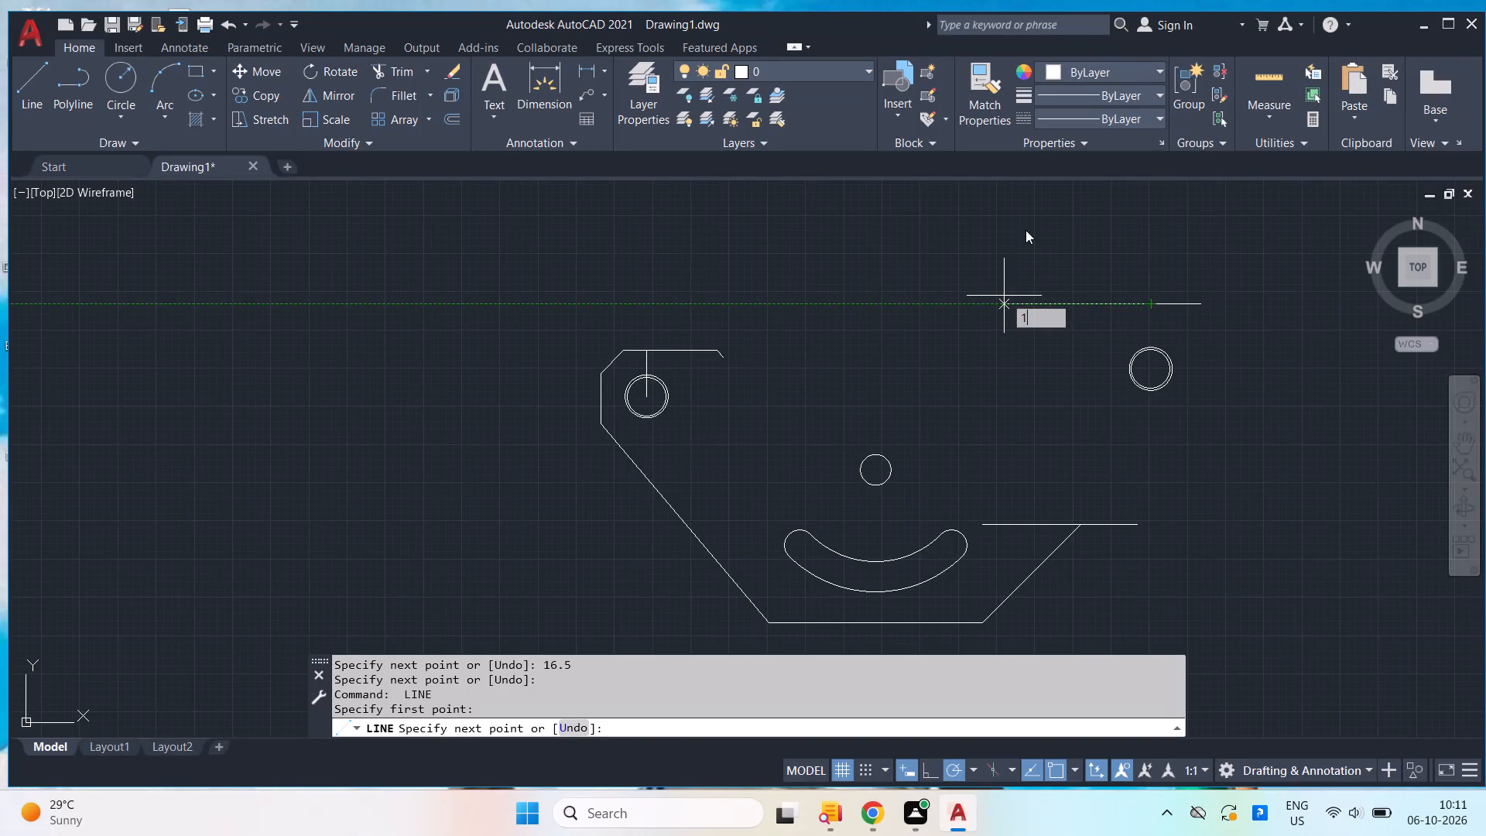
text(.5)
key(Return)
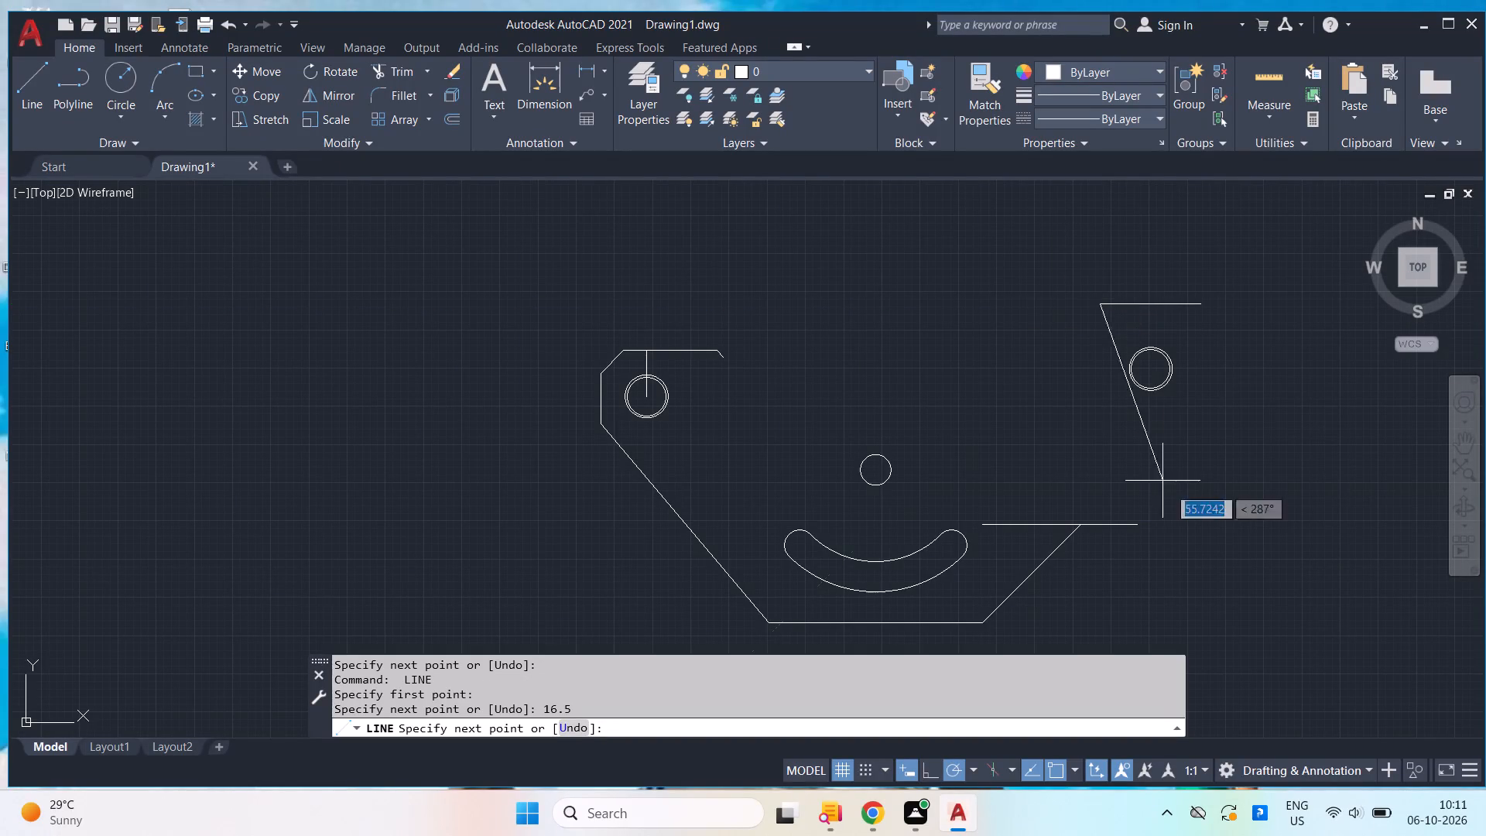
key(space)
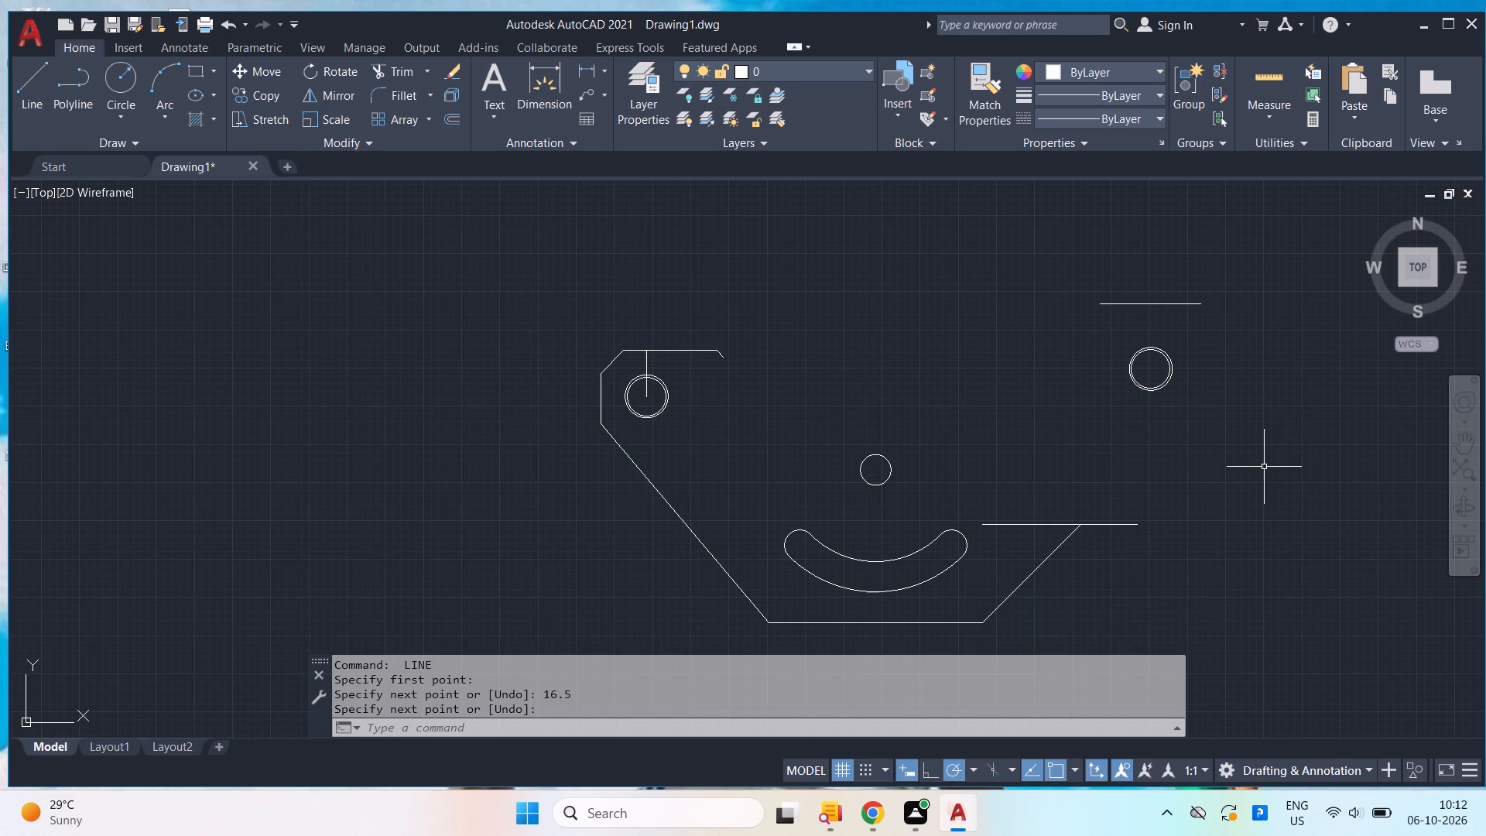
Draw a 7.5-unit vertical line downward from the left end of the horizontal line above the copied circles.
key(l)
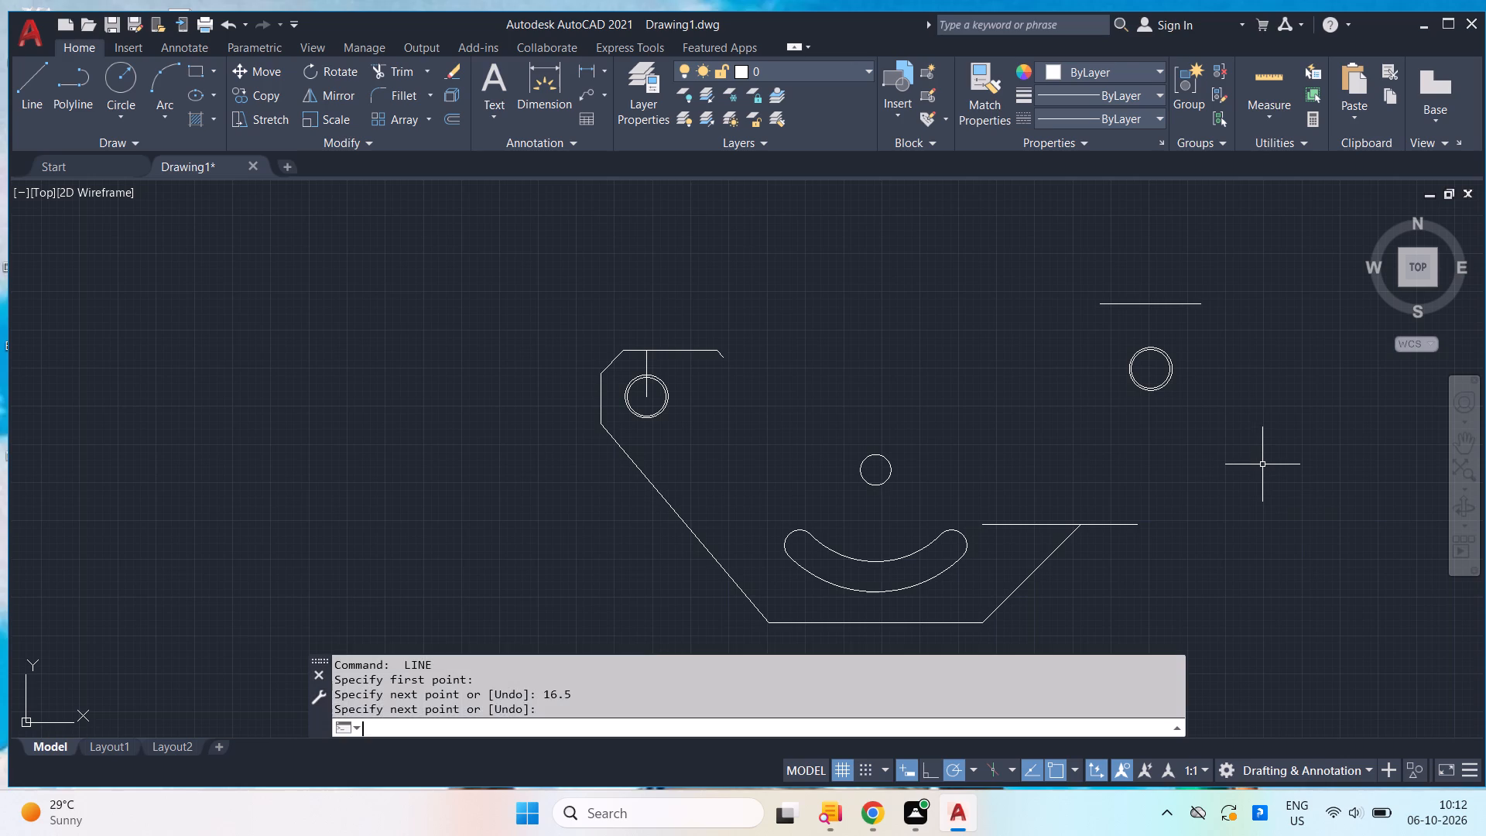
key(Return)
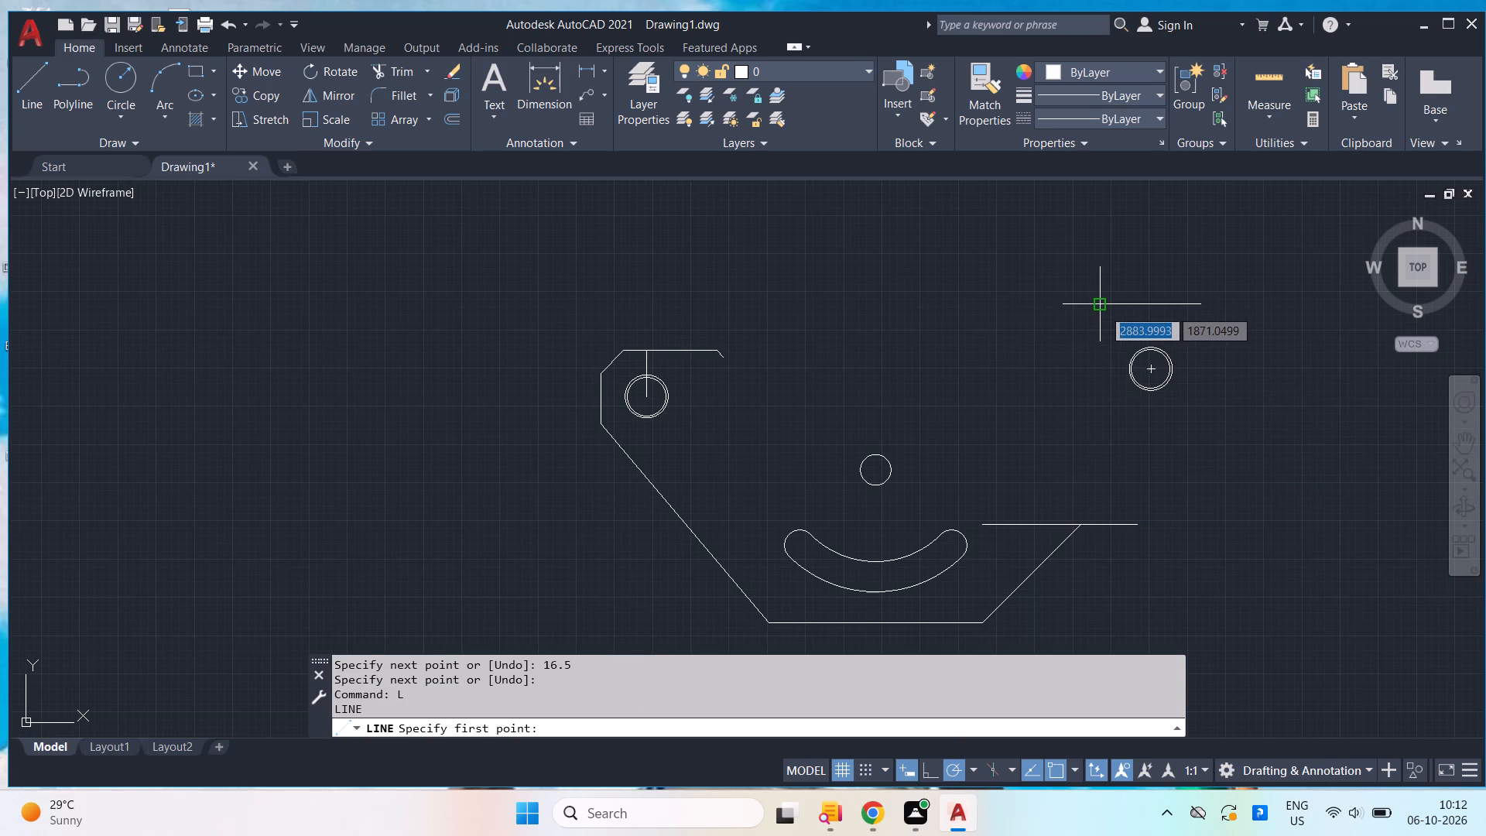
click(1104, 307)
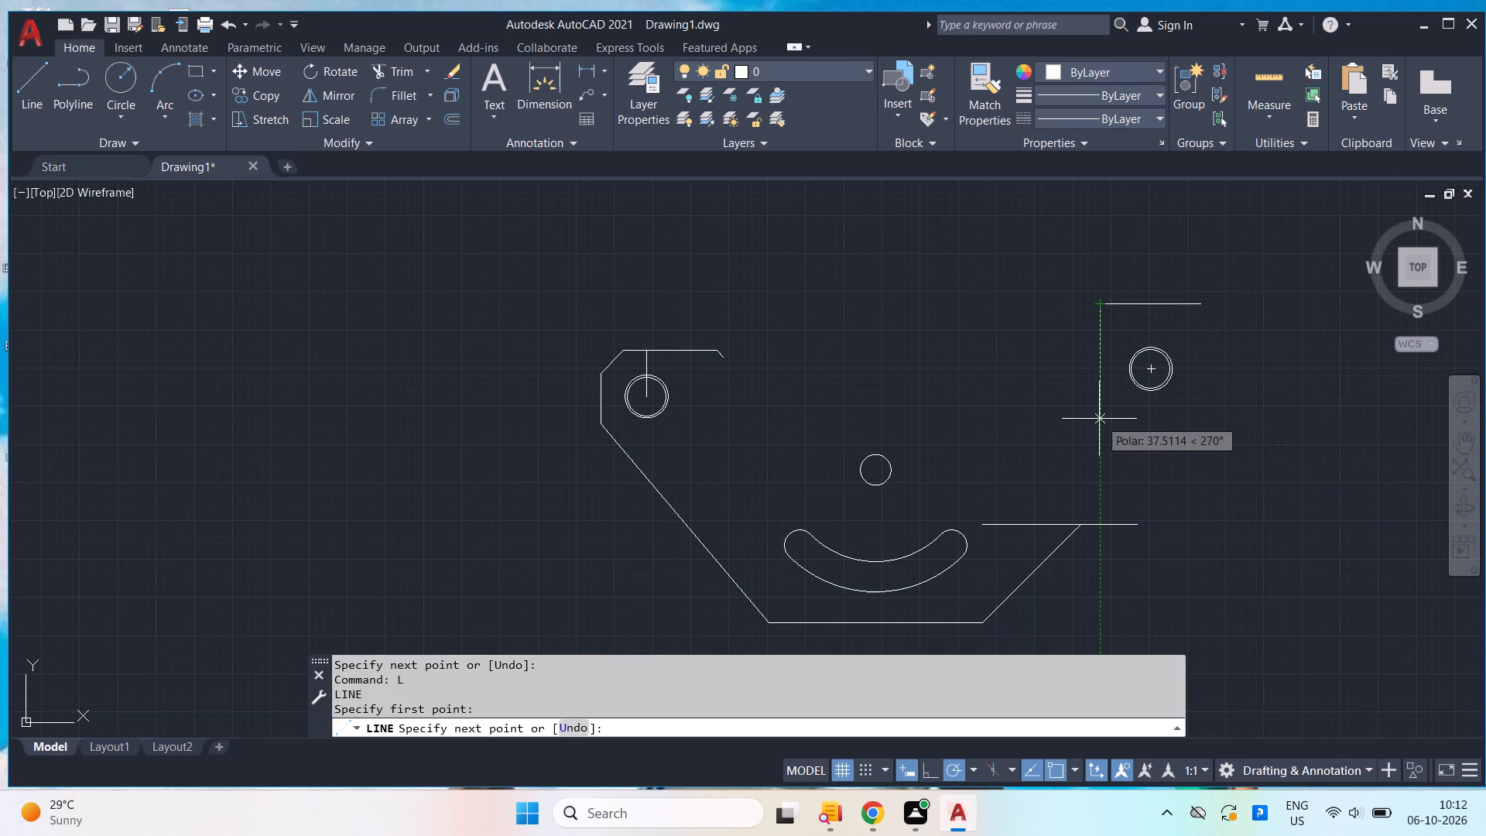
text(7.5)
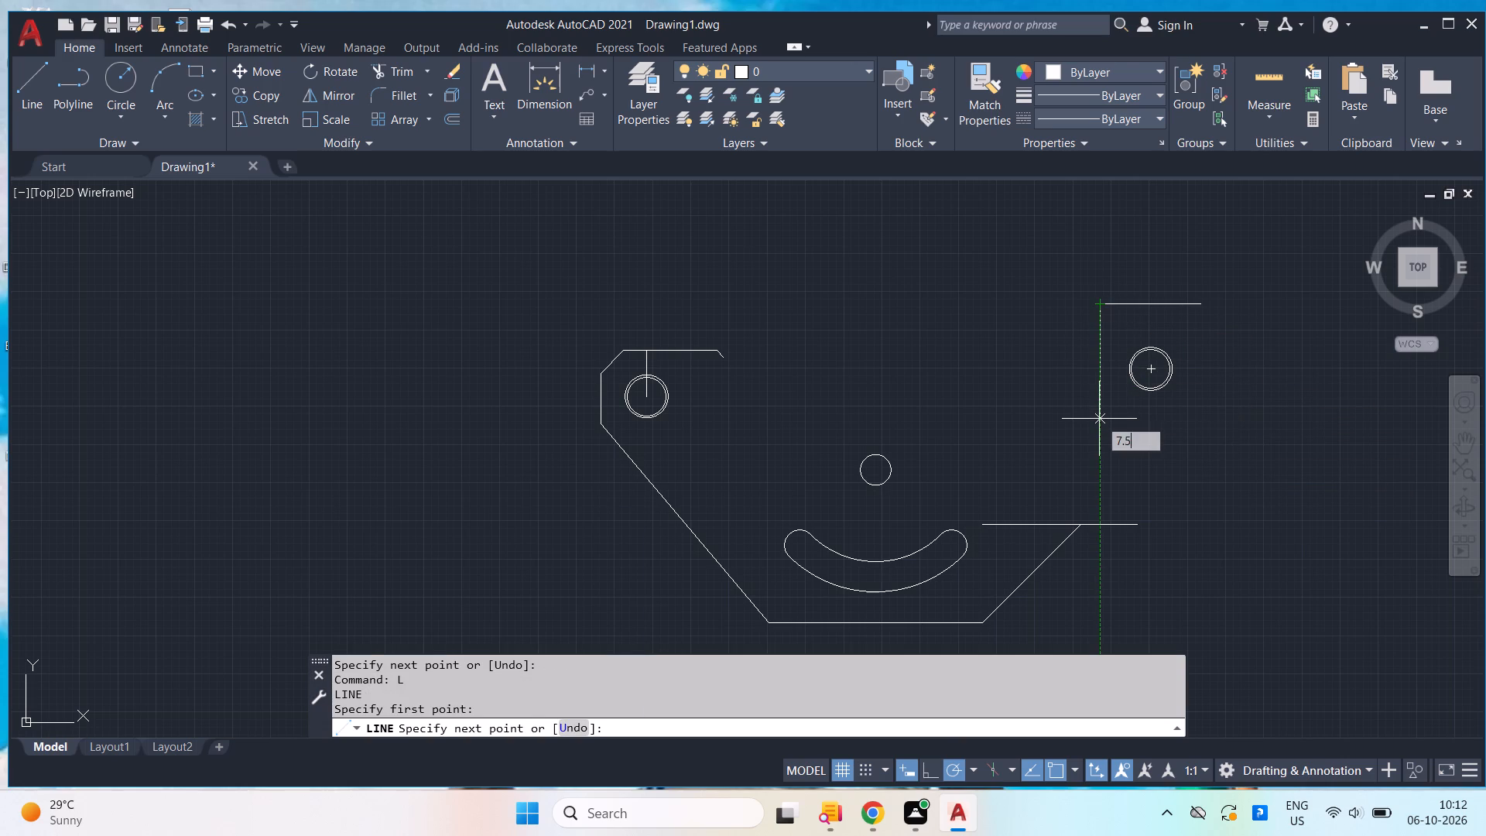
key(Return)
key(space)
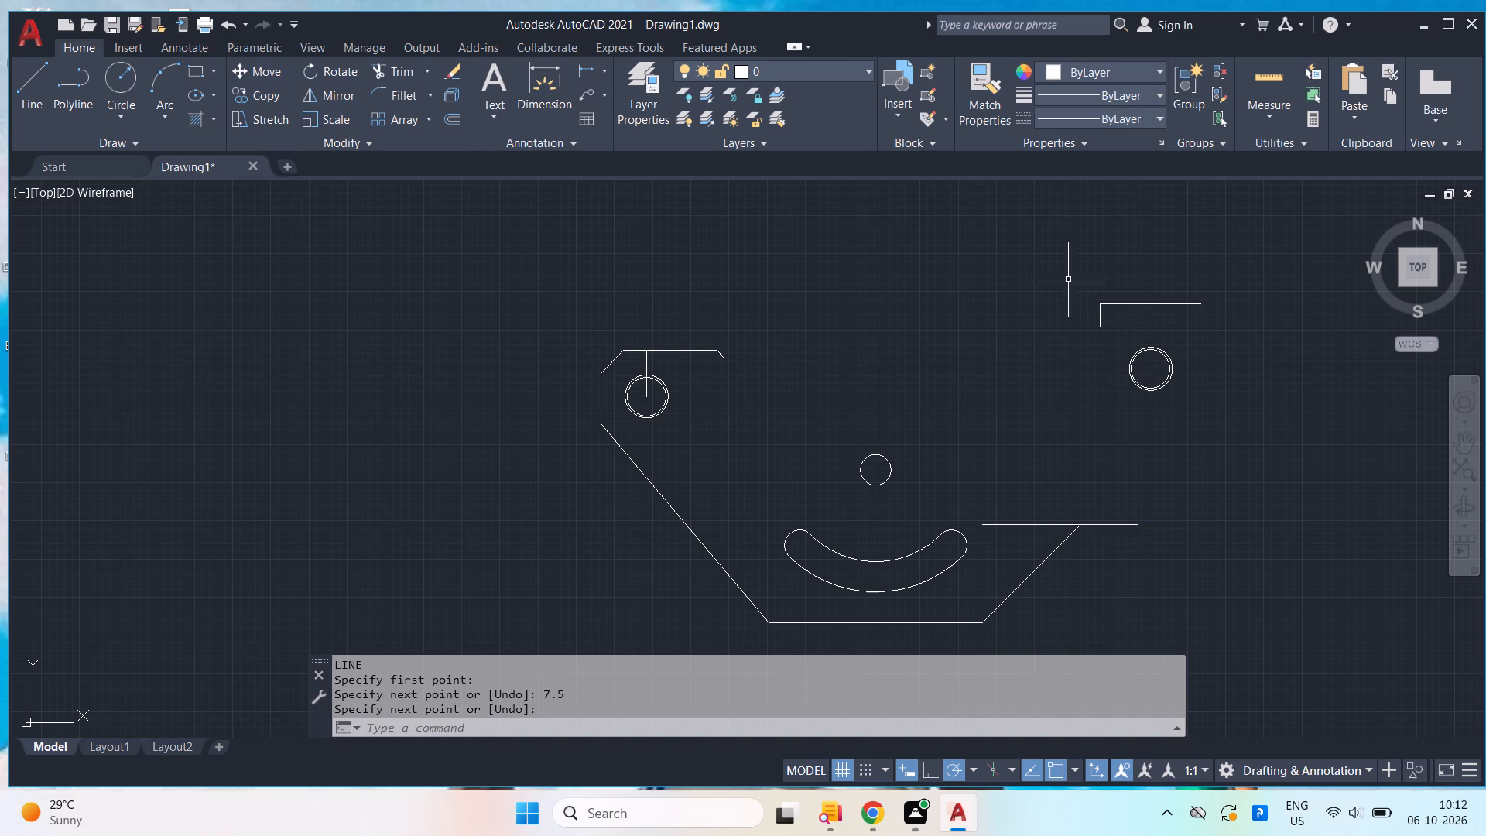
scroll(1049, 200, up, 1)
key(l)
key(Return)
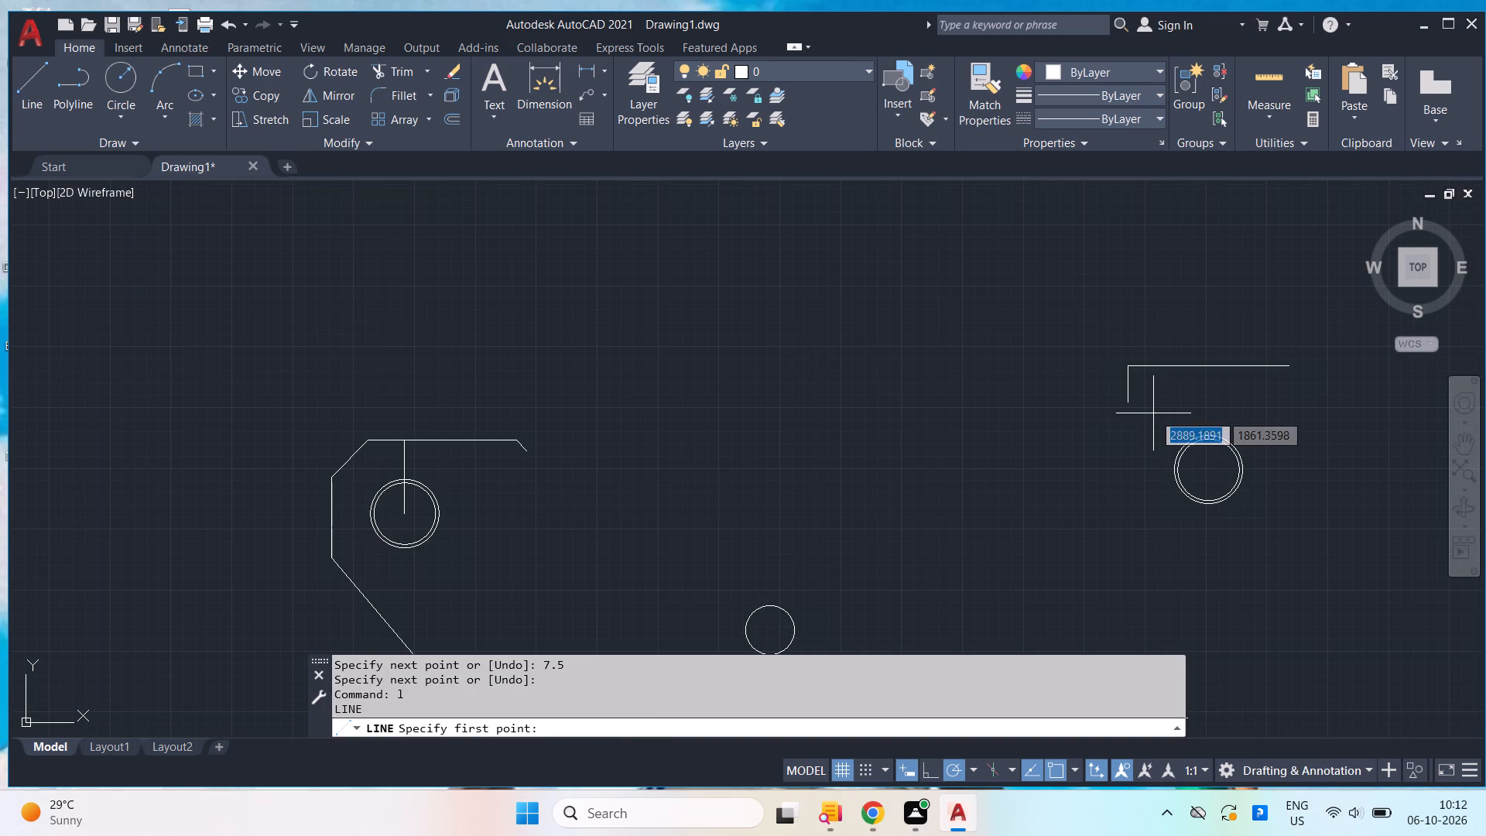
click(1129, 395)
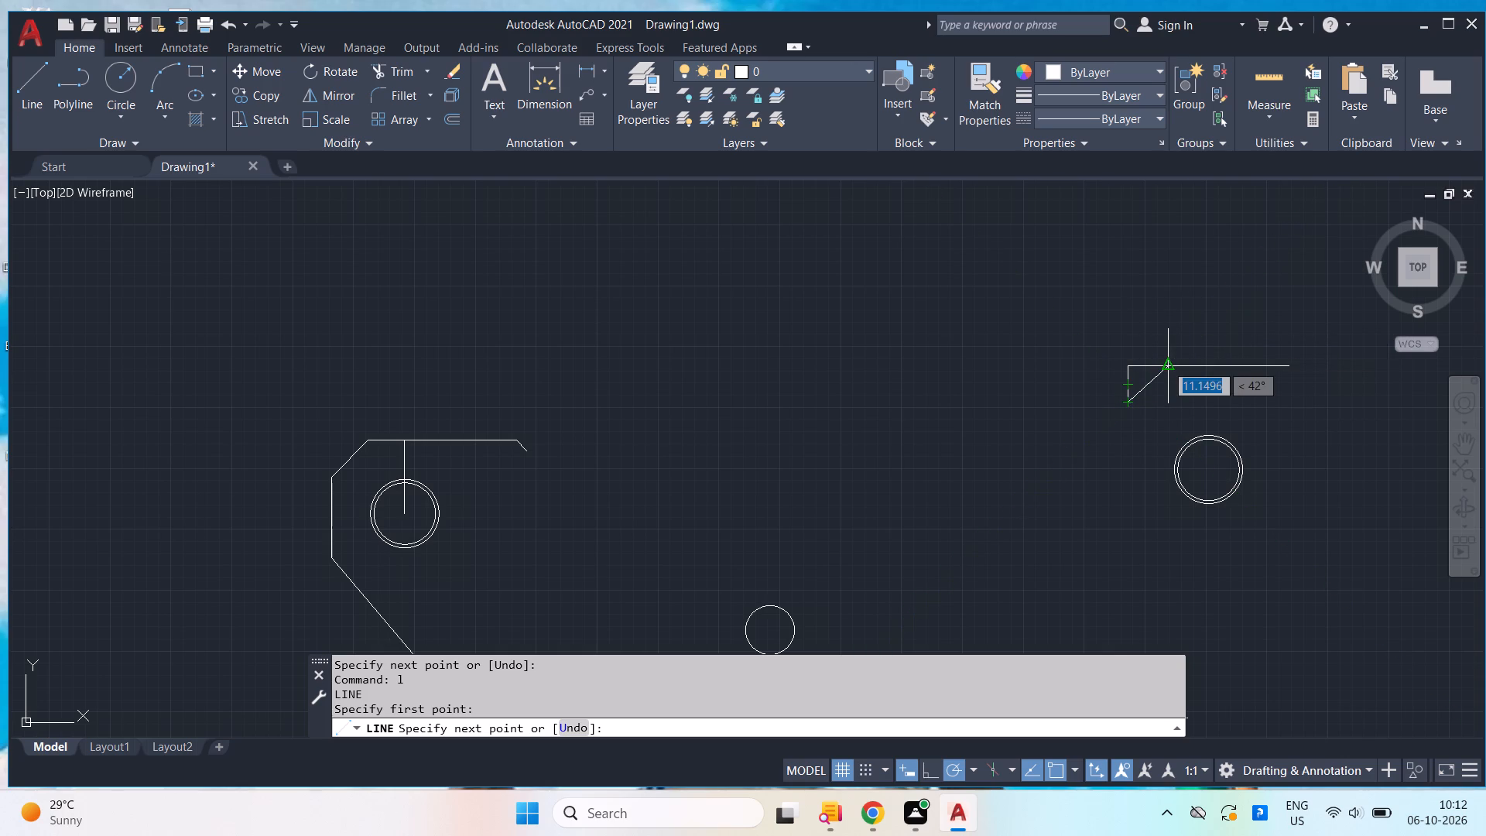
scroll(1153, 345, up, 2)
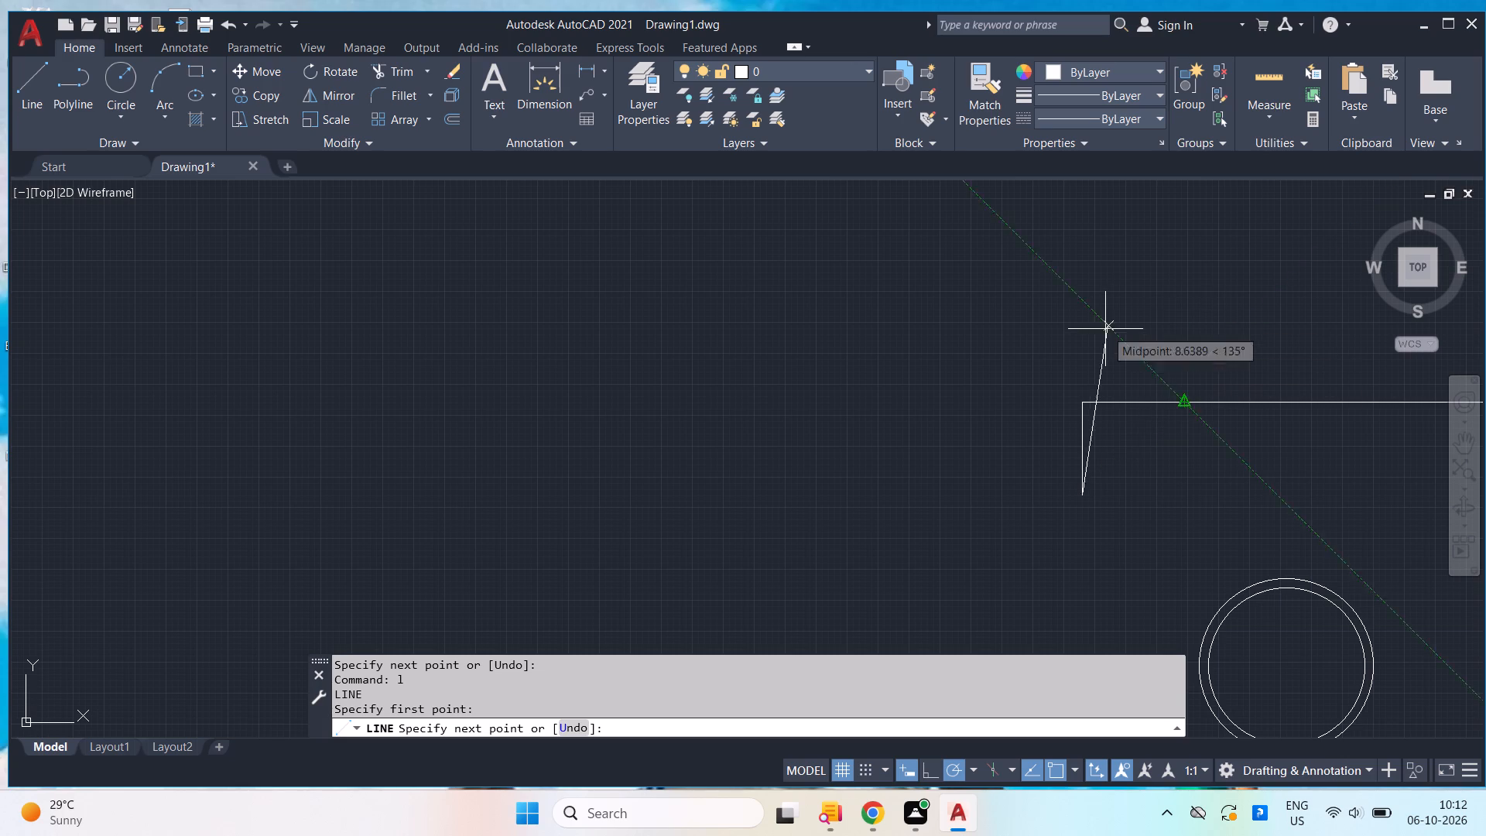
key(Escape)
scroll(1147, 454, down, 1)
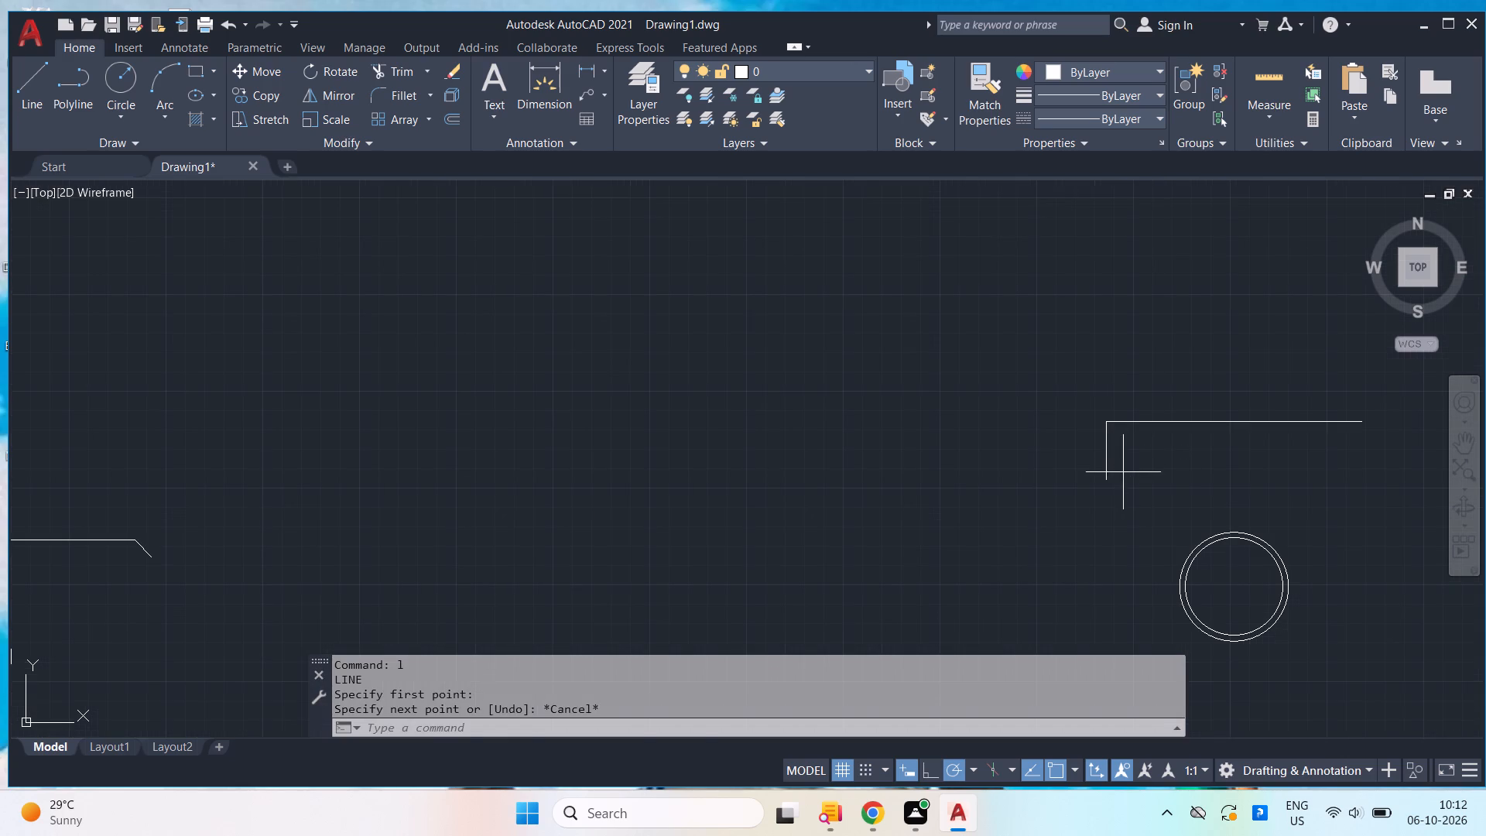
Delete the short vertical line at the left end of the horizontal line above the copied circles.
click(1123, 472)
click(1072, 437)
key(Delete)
Draw an 8-unit chamfer line at 225°, starting 8 units in from the left end of the horizontal line above the copied circles.
middle_drag(1100, 460, 1053, 444)
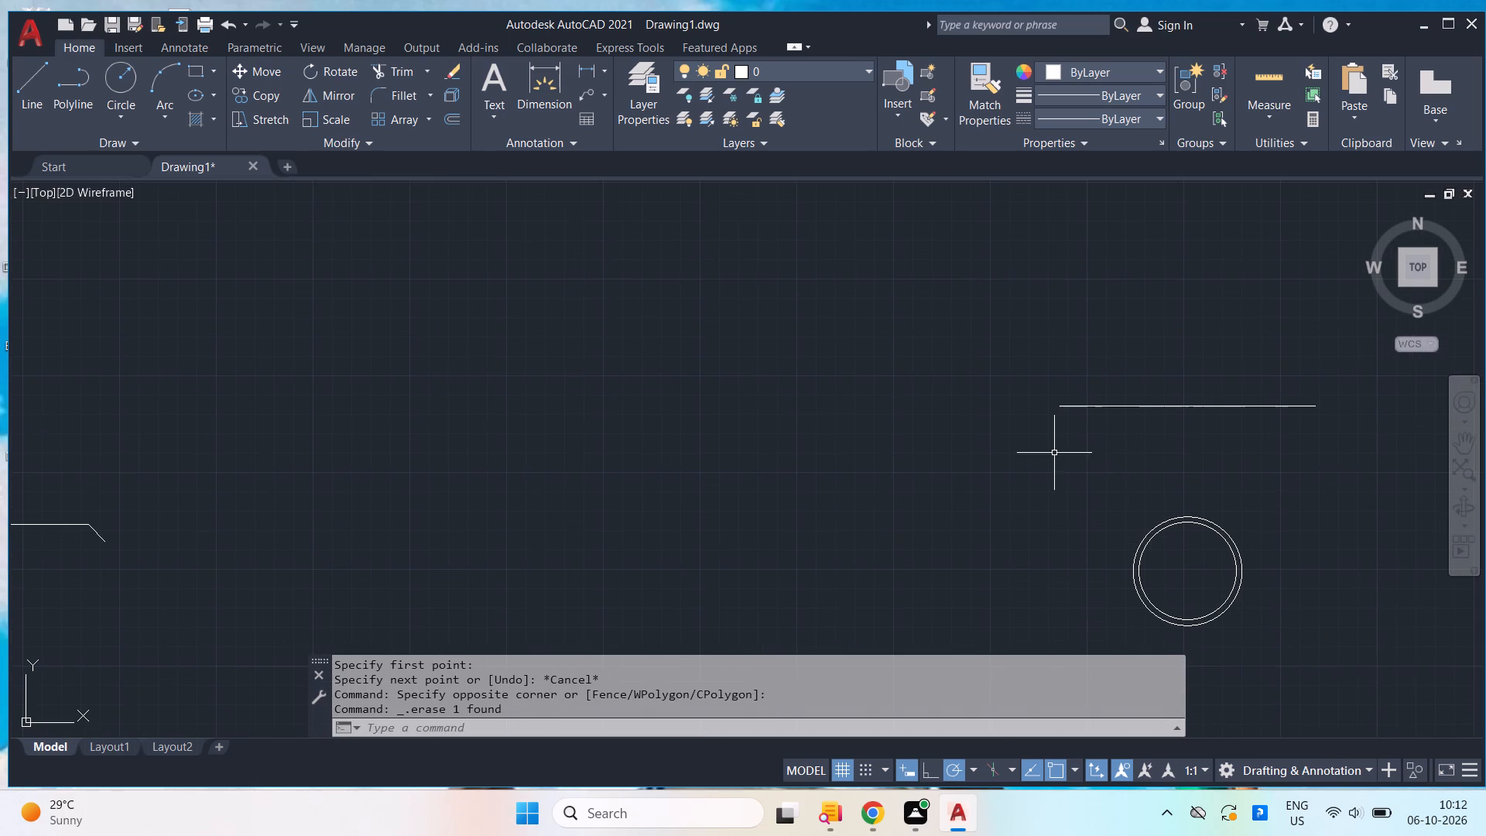
key(l)
key(Return)
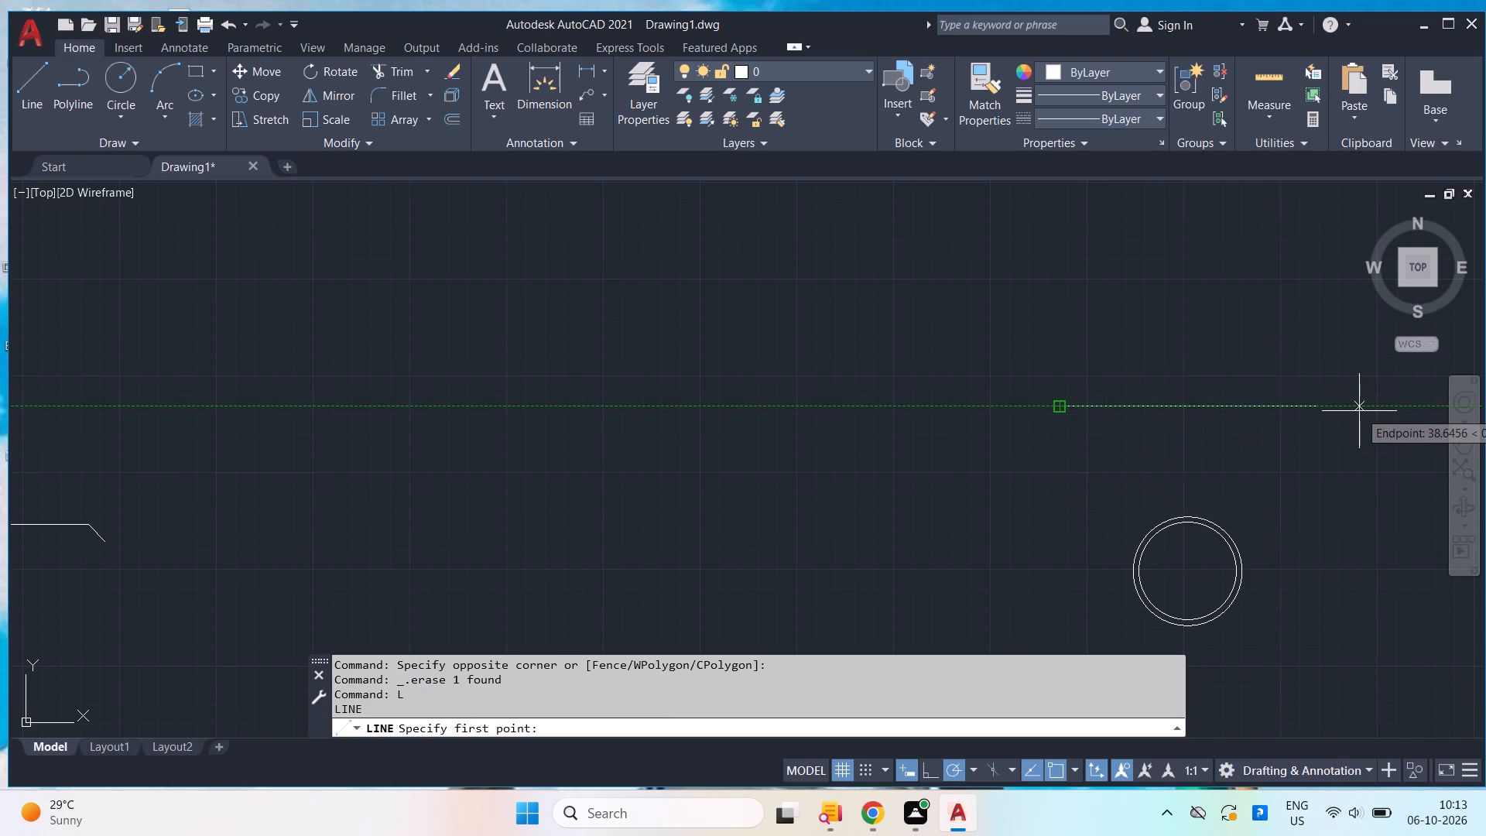
key(8)
key(Return)
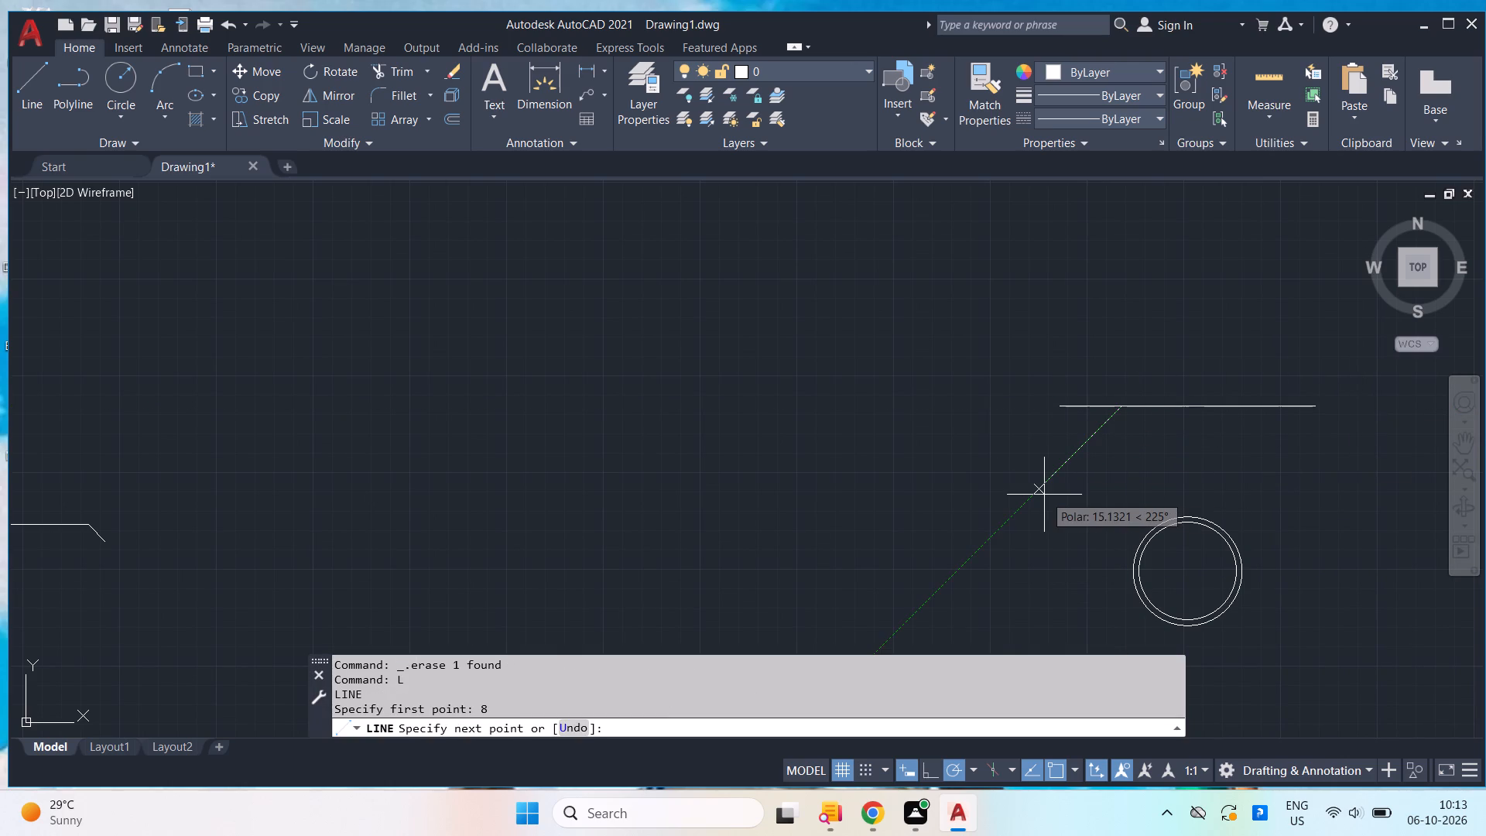
key(8)
key(Return)
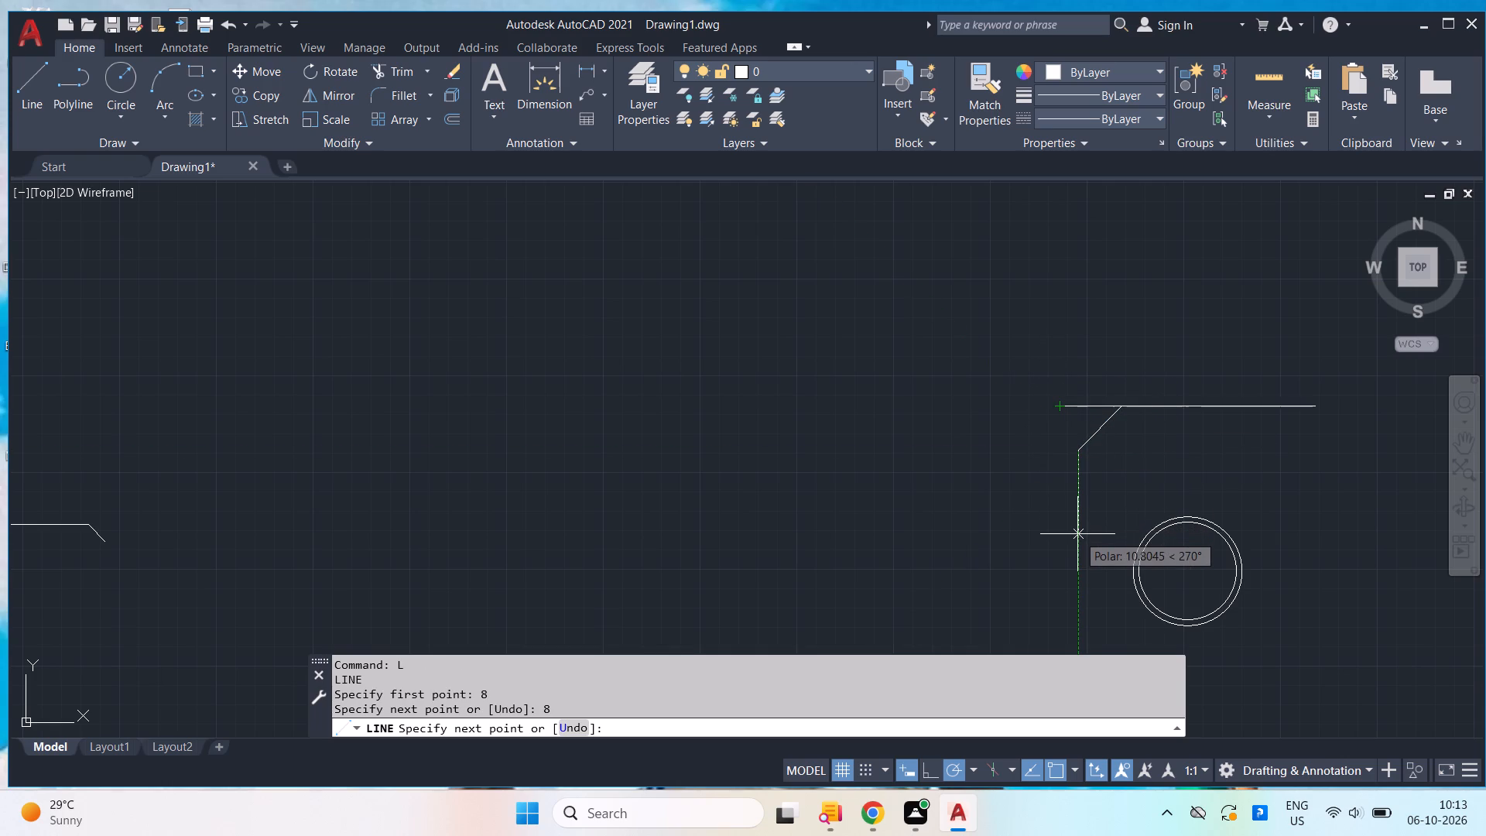
scroll(1077, 534, down, 3)
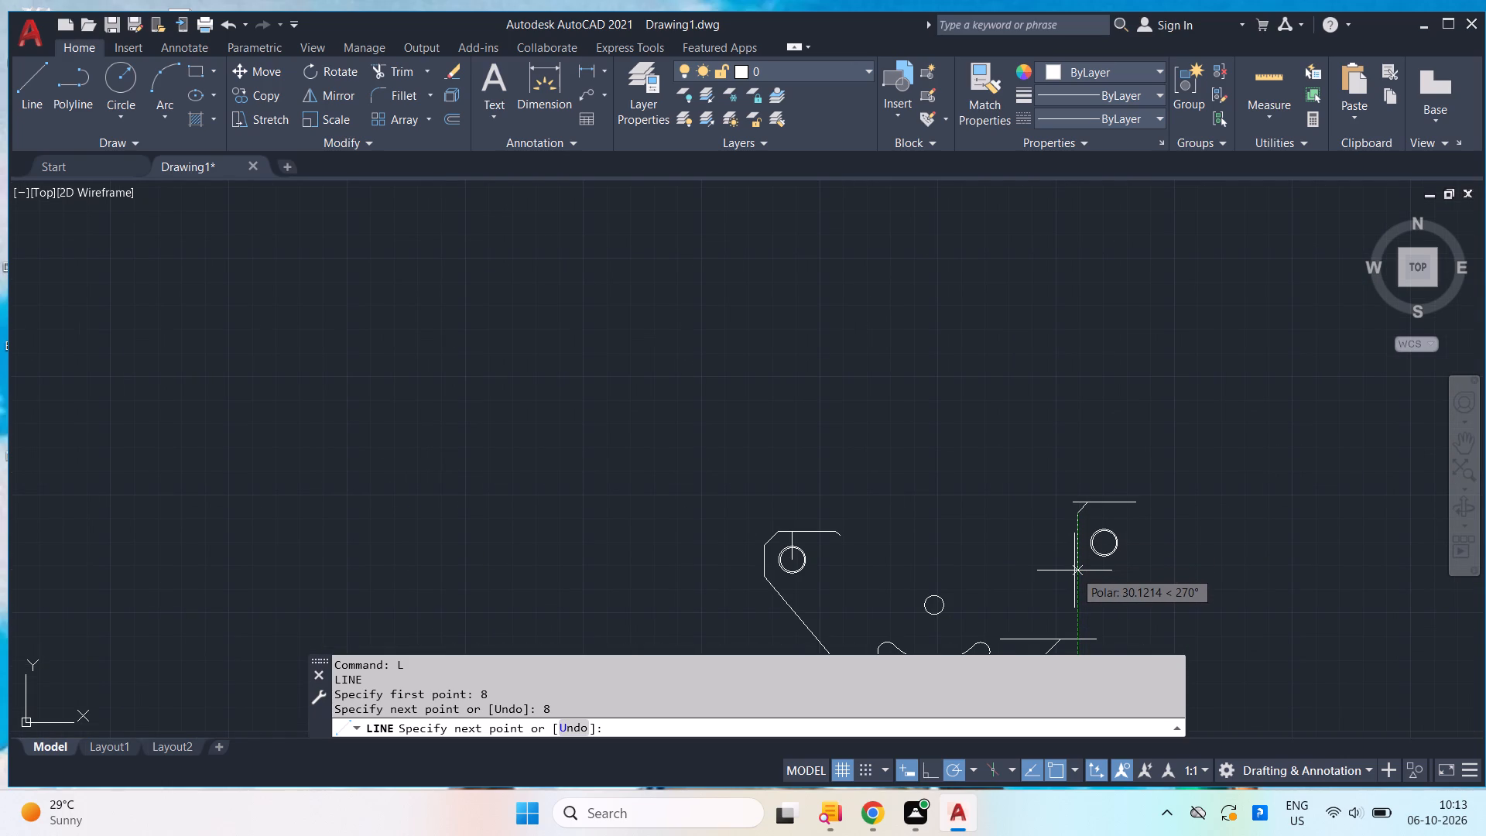
scroll(1074, 570, up, 2)
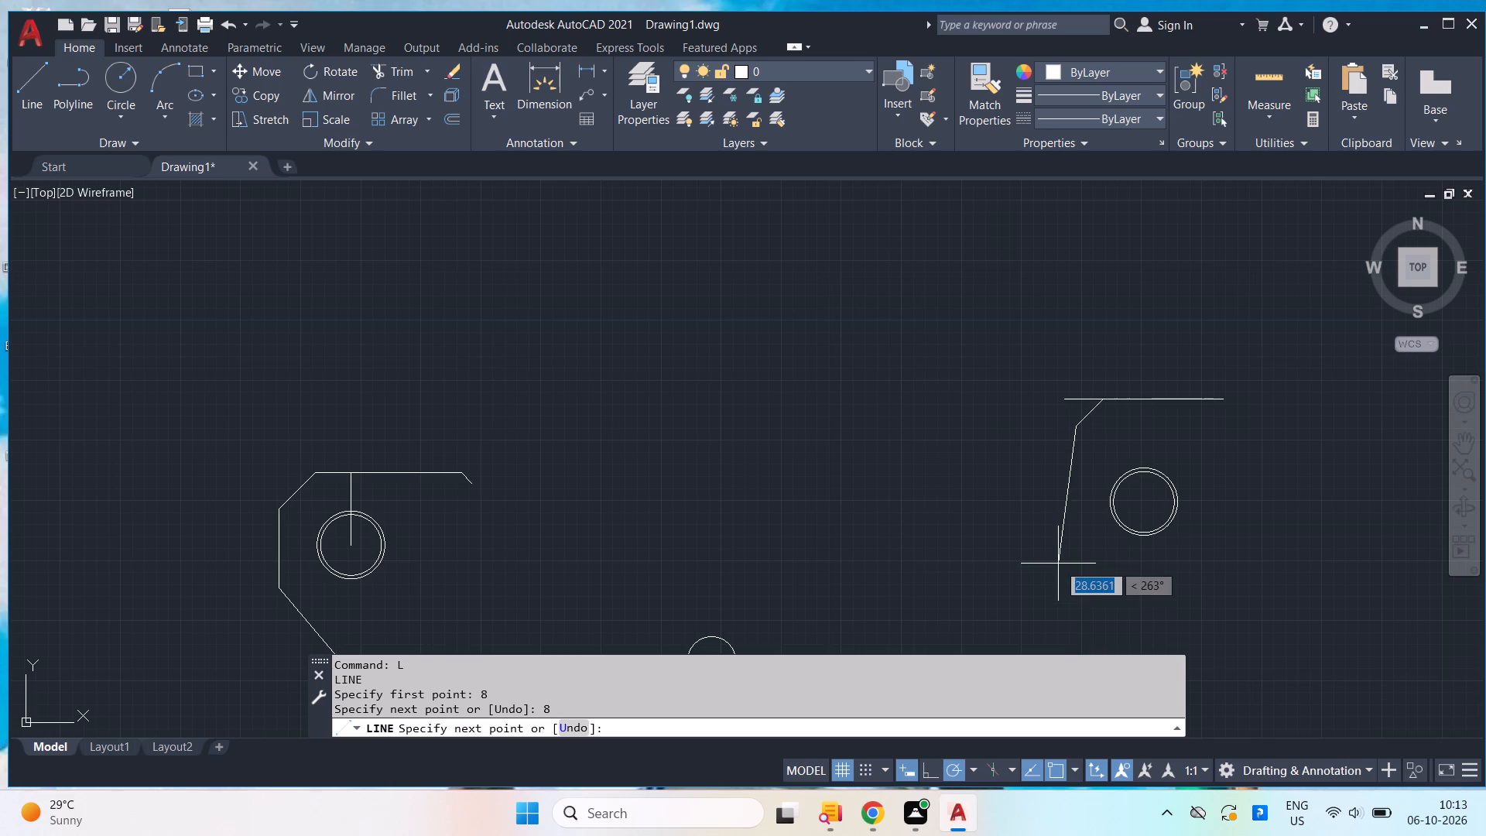
key(Escape)
Draw a vertical line upward past the top horizontal line, starting 15 units to the right of the copied circles' centre.
key(l)
key(Return)
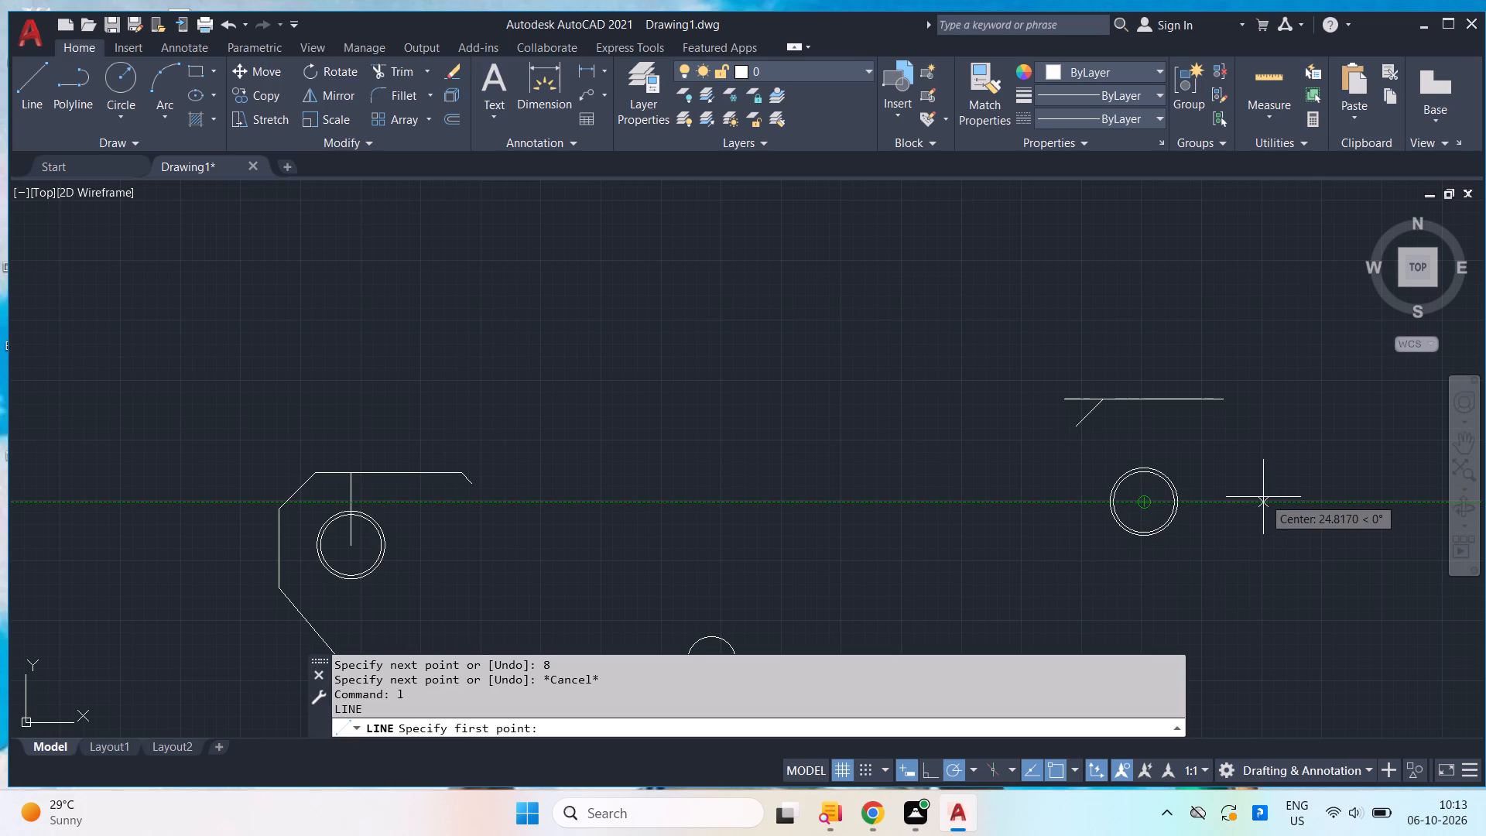
text(15)
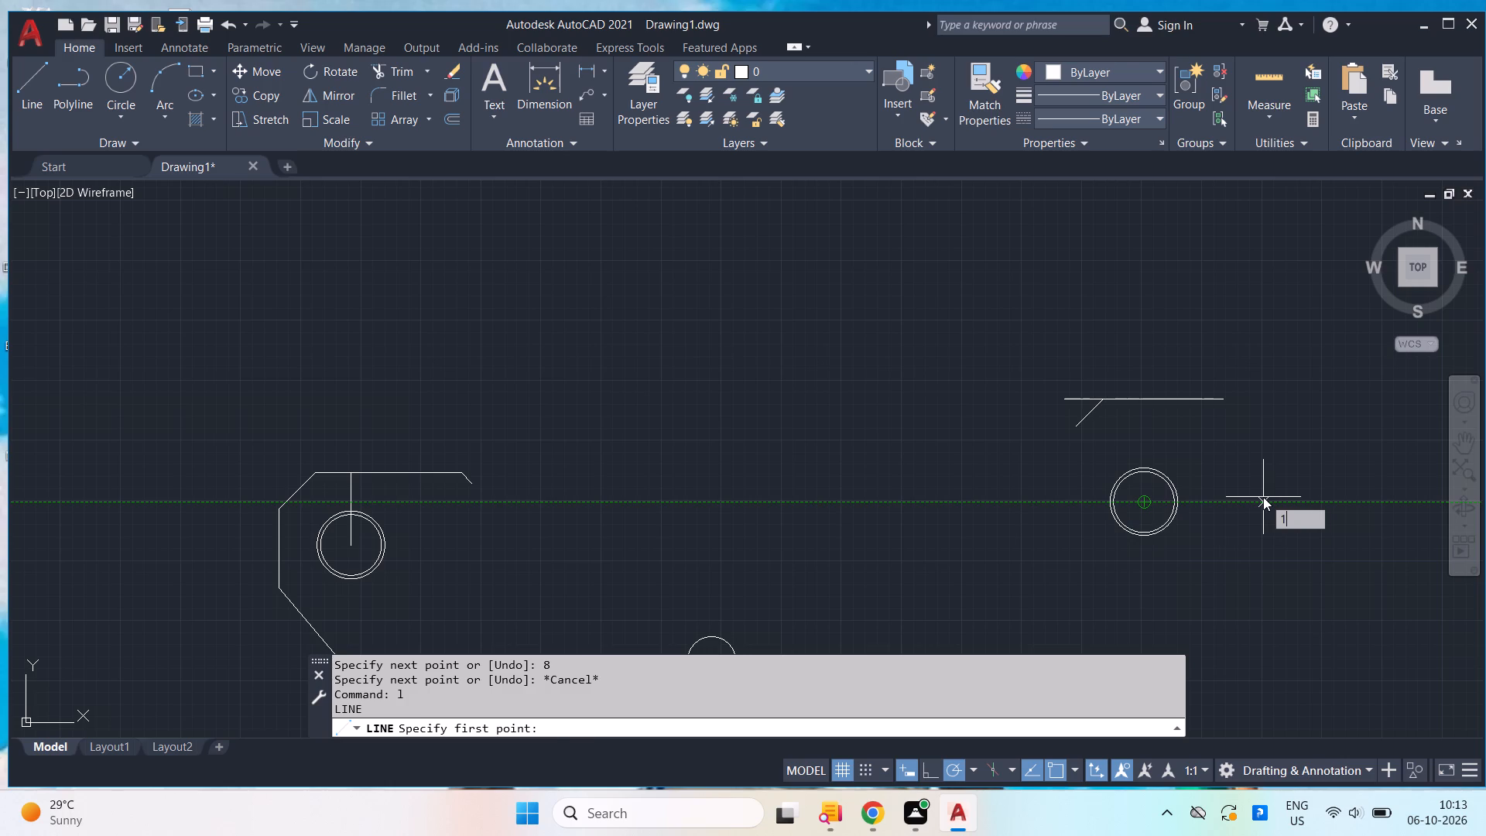
key(Return)
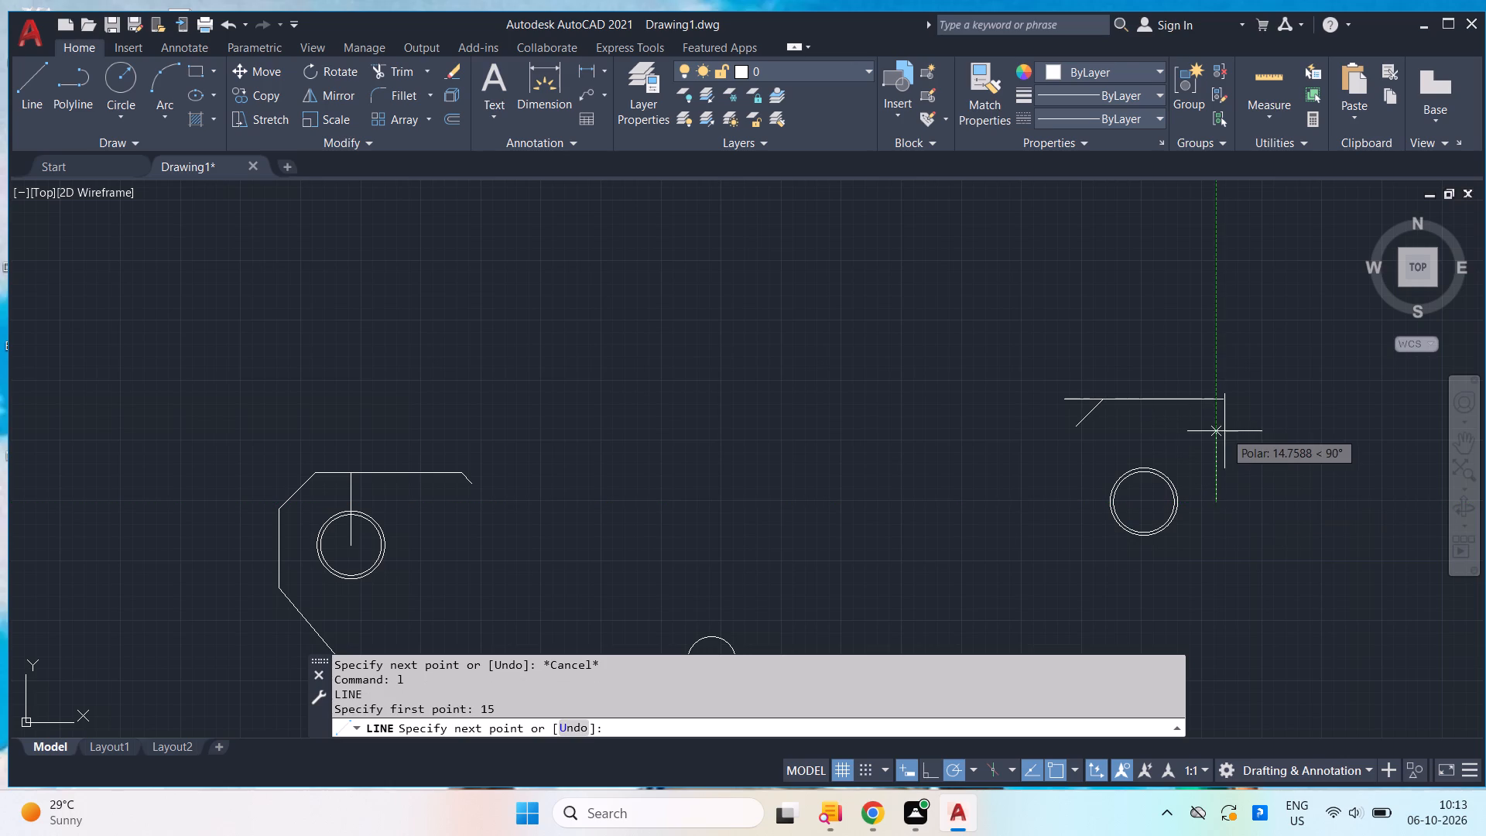
click(1213, 357)
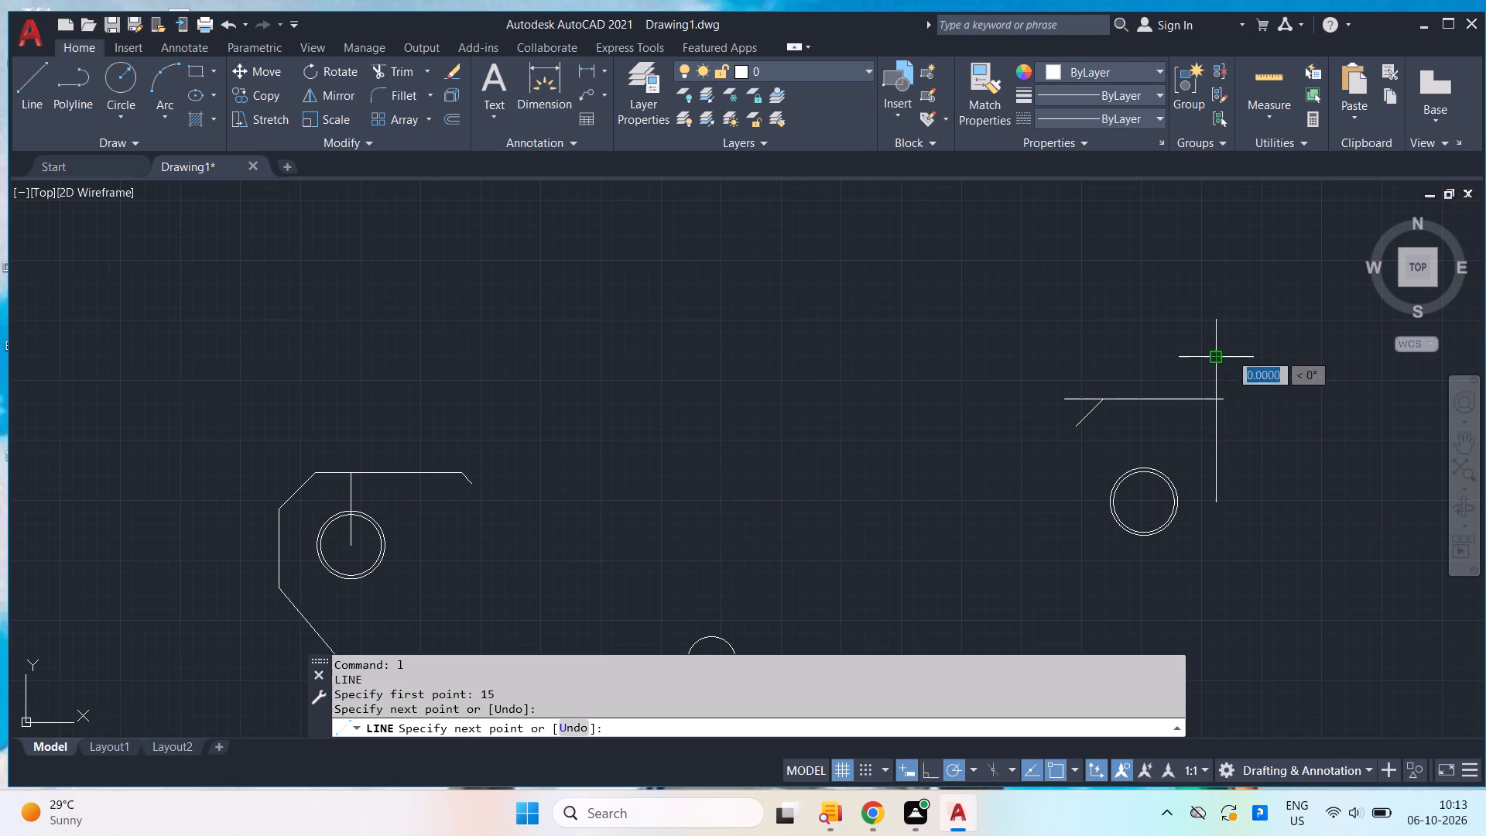
key(space)
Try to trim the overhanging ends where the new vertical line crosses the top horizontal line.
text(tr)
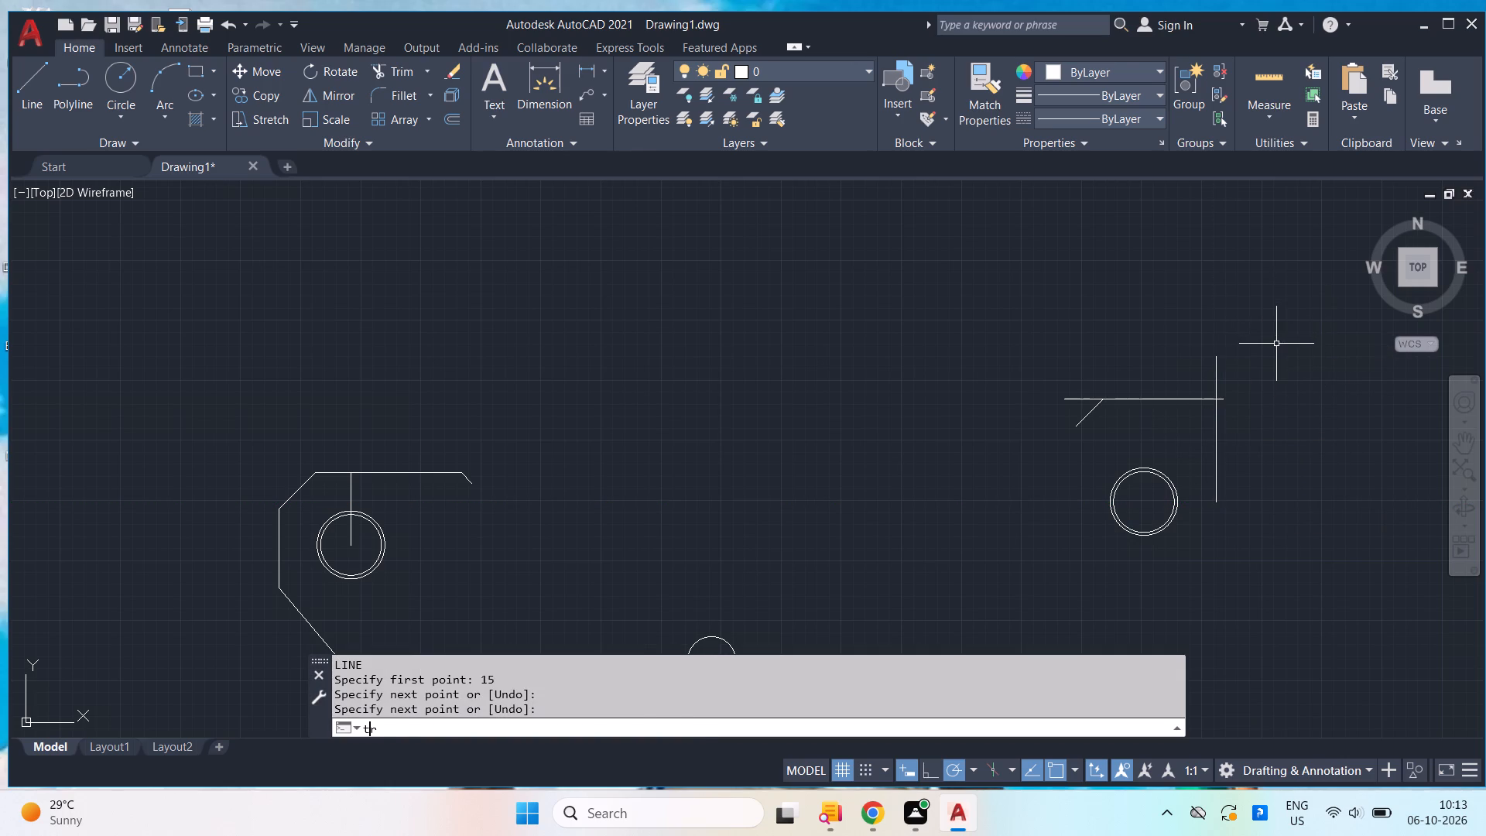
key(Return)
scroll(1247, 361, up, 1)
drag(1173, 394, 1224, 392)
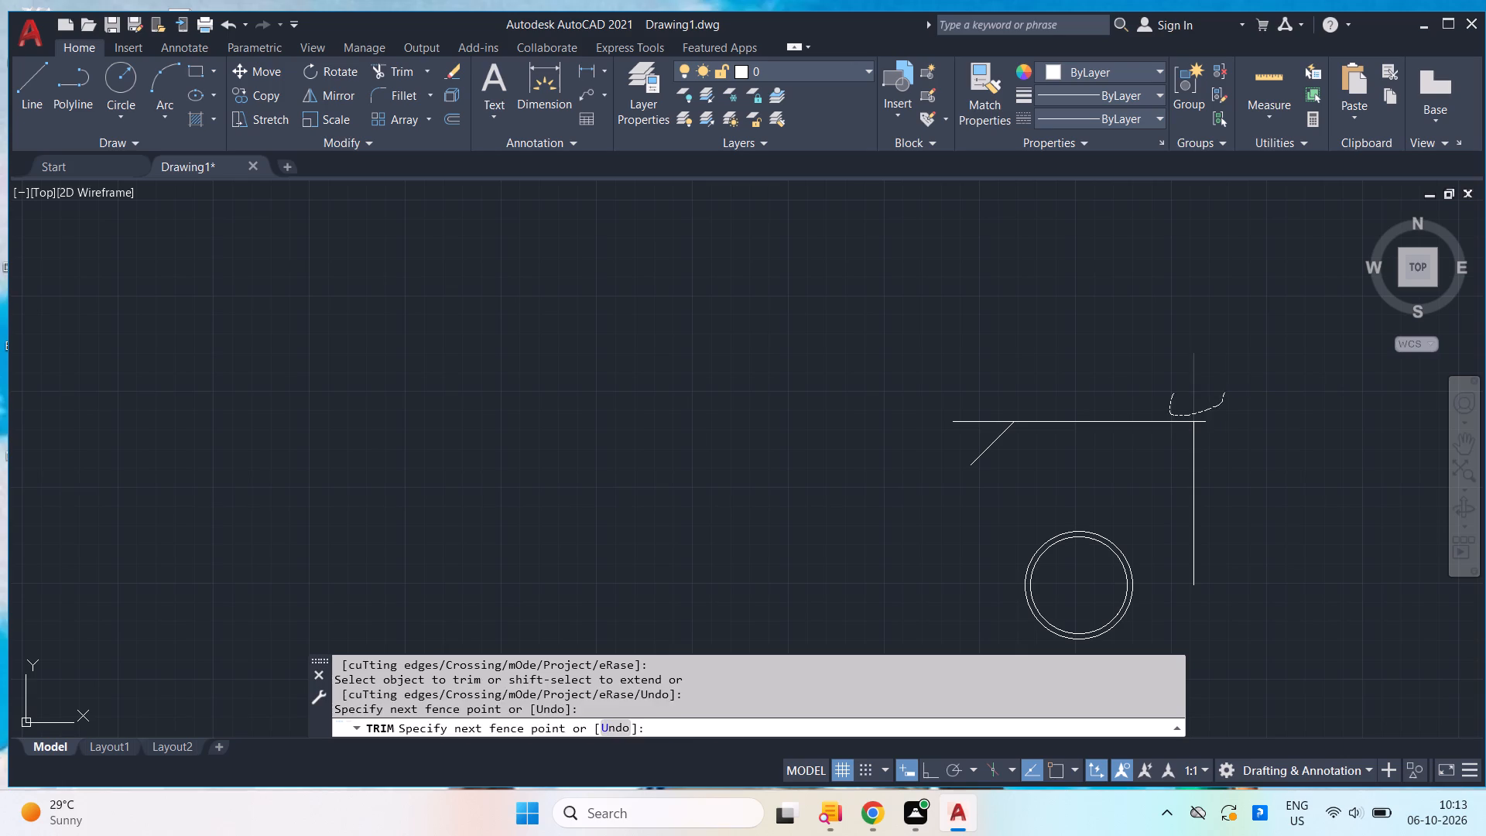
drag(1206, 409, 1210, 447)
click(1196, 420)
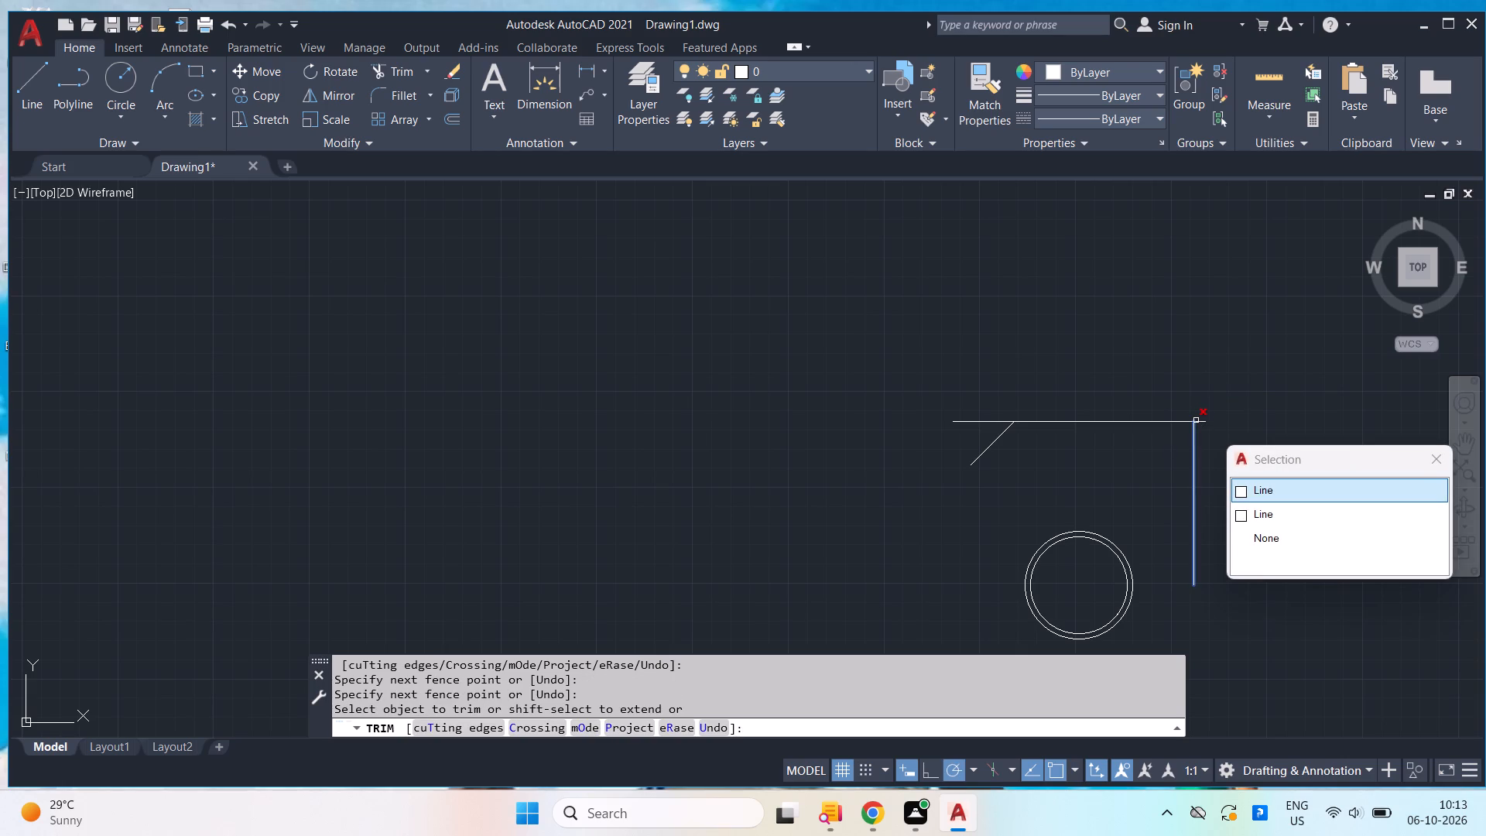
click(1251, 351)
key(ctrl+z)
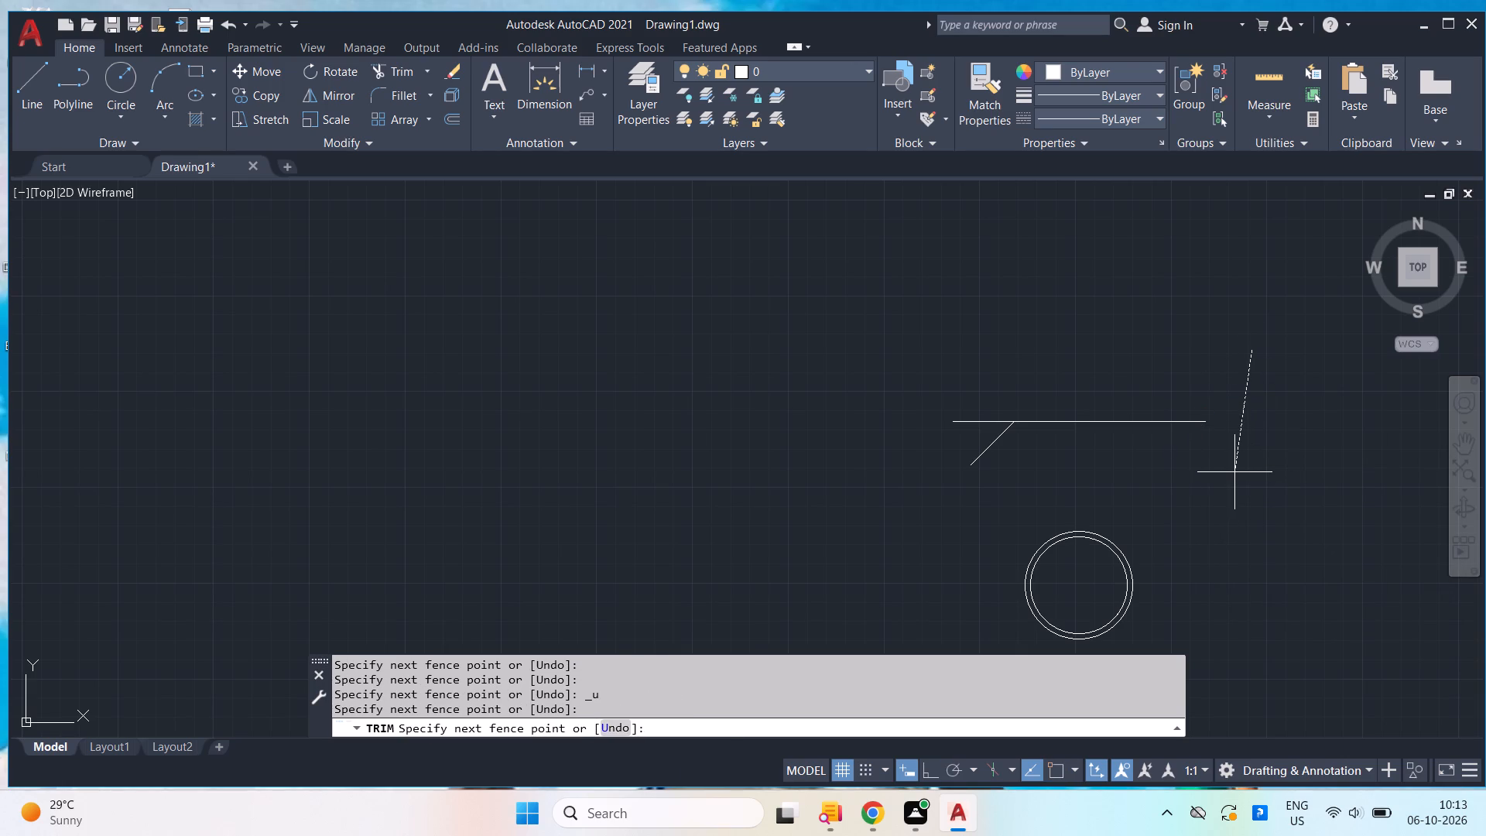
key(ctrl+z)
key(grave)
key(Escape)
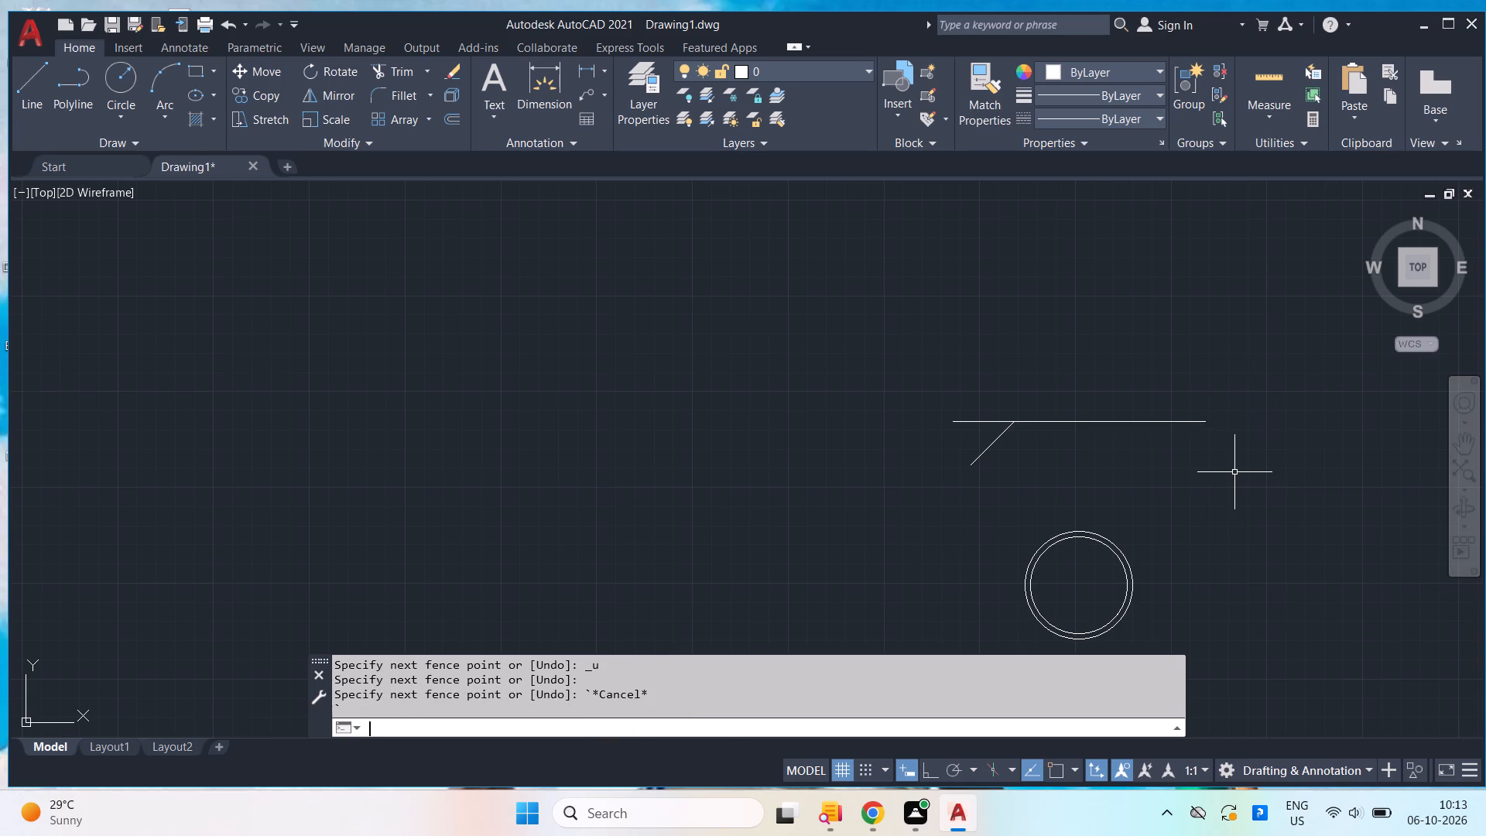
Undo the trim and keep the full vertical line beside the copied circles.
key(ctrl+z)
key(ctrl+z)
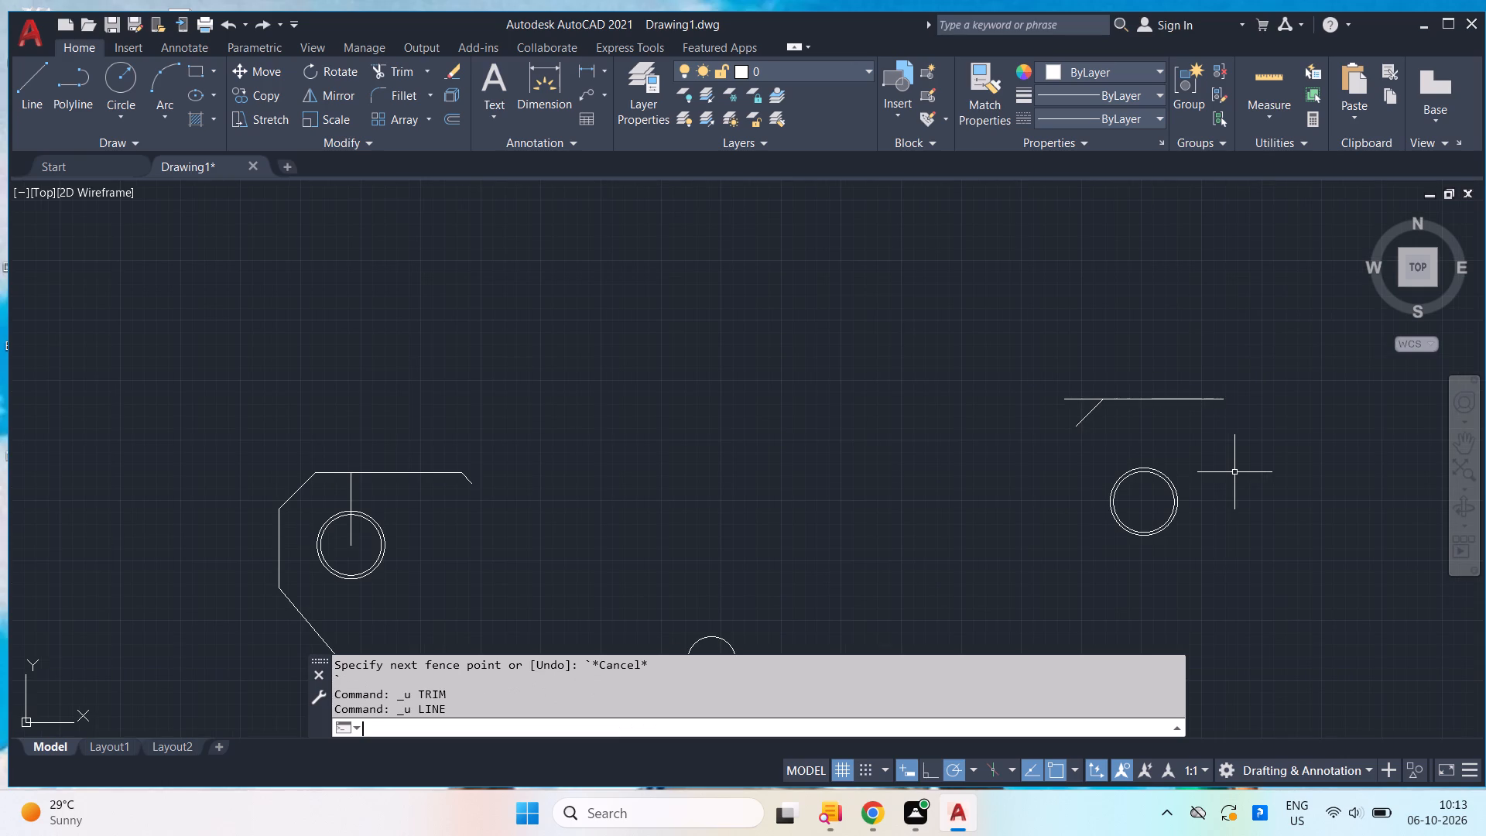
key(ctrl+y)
Trim the vertical line above the top horizontal line and the horizontal line's overhang beyond the vertical line.
scroll(1232, 387, up, 1)
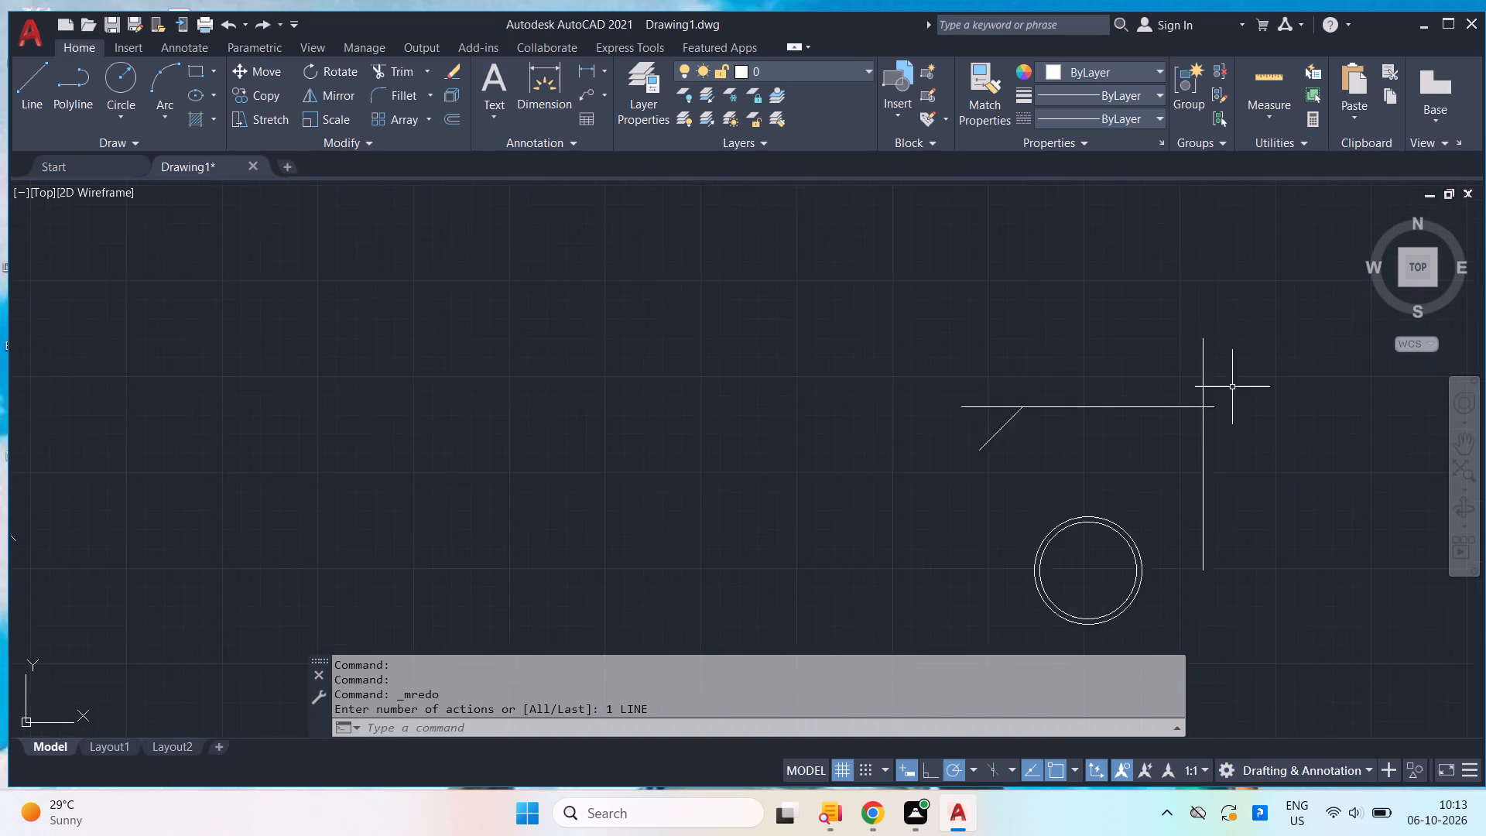
scroll(1232, 387, up, 1)
key(t)
key(r)
key(Return)
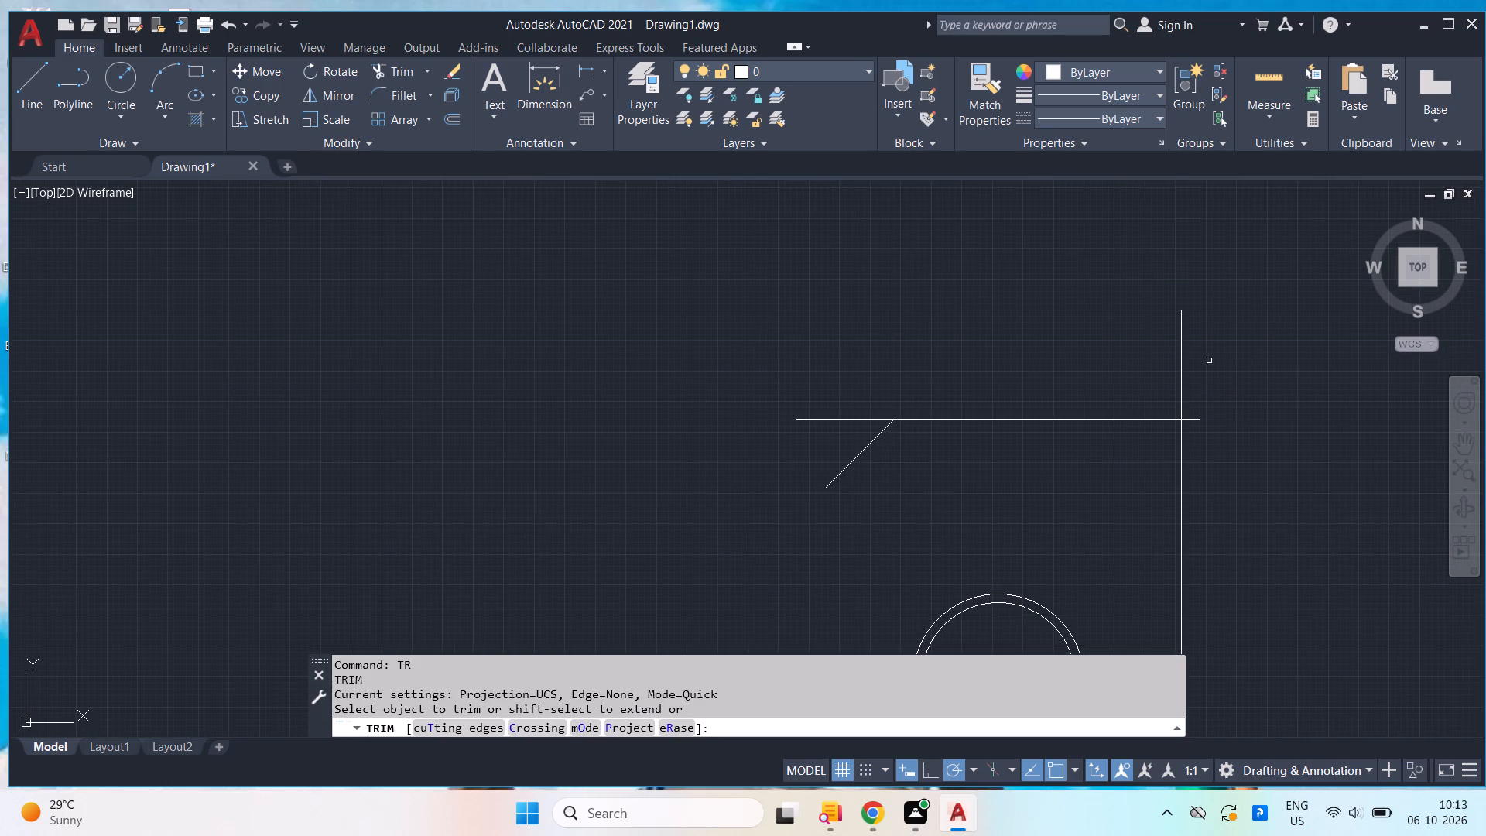
drag(1176, 355, 1202, 382)
drag(1208, 398, 1187, 421)
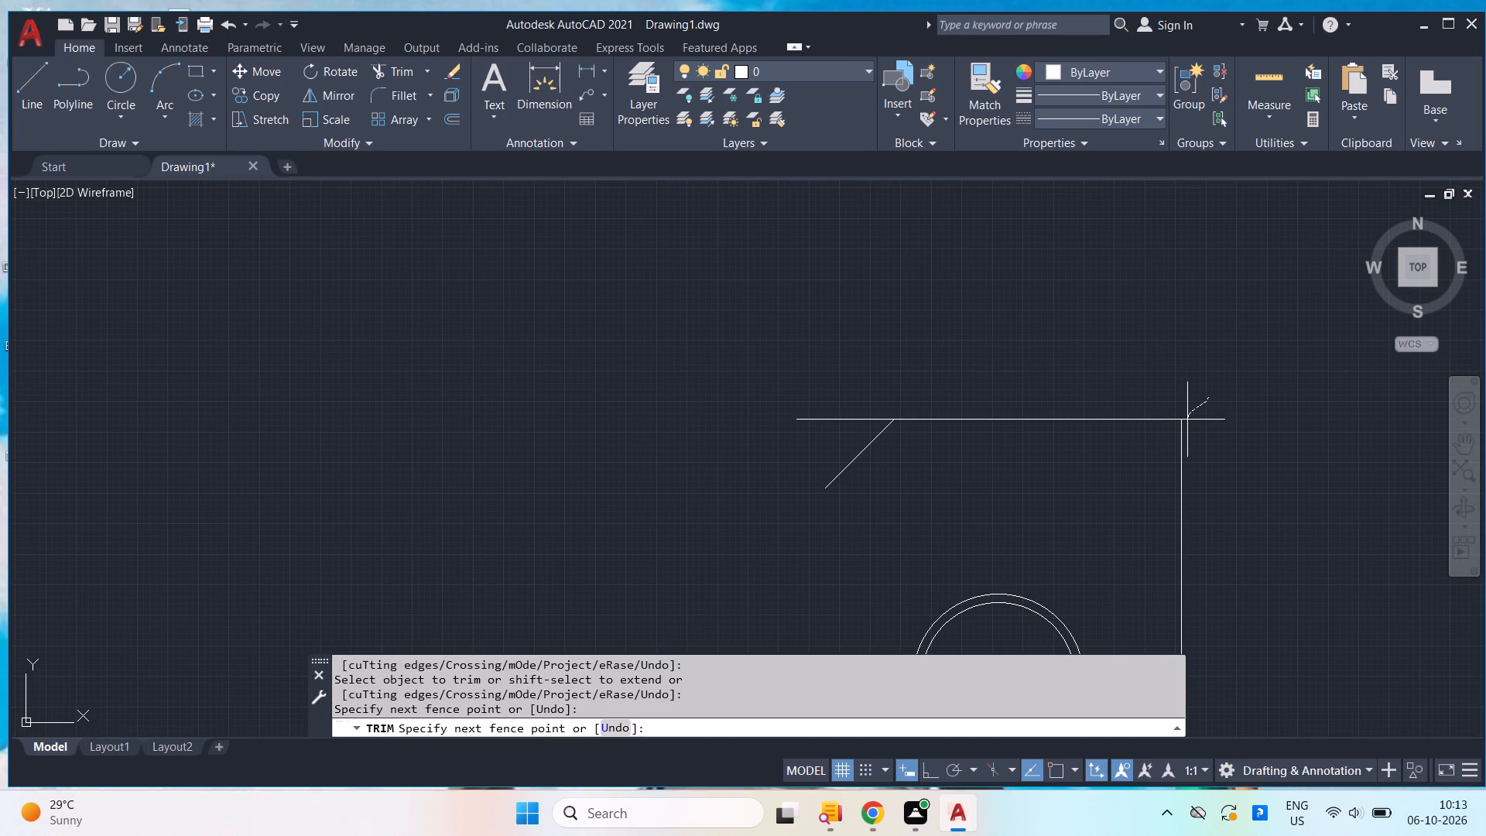
drag(1187, 421, 1207, 454)
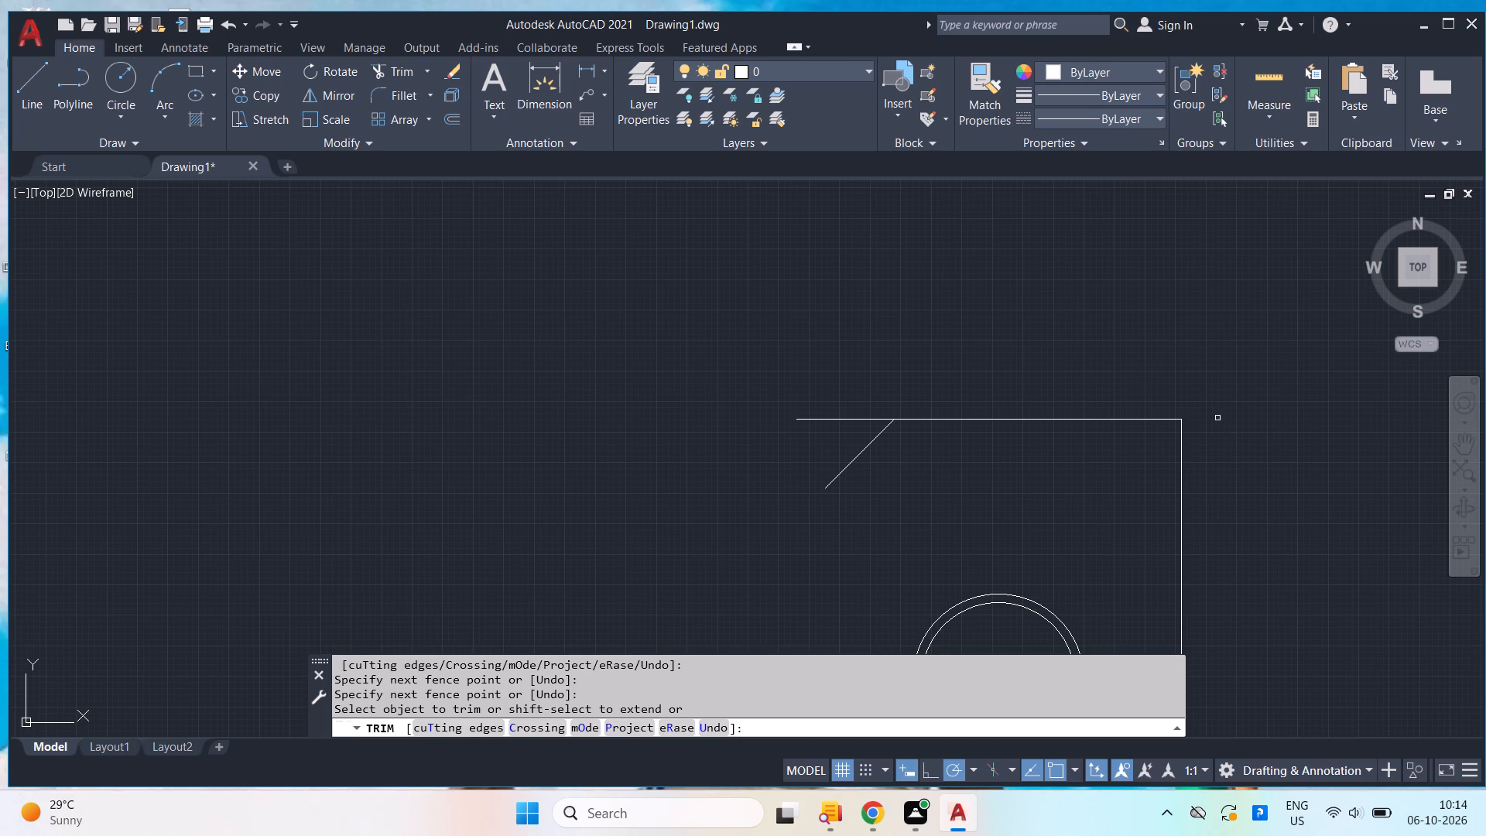
key(Escape)
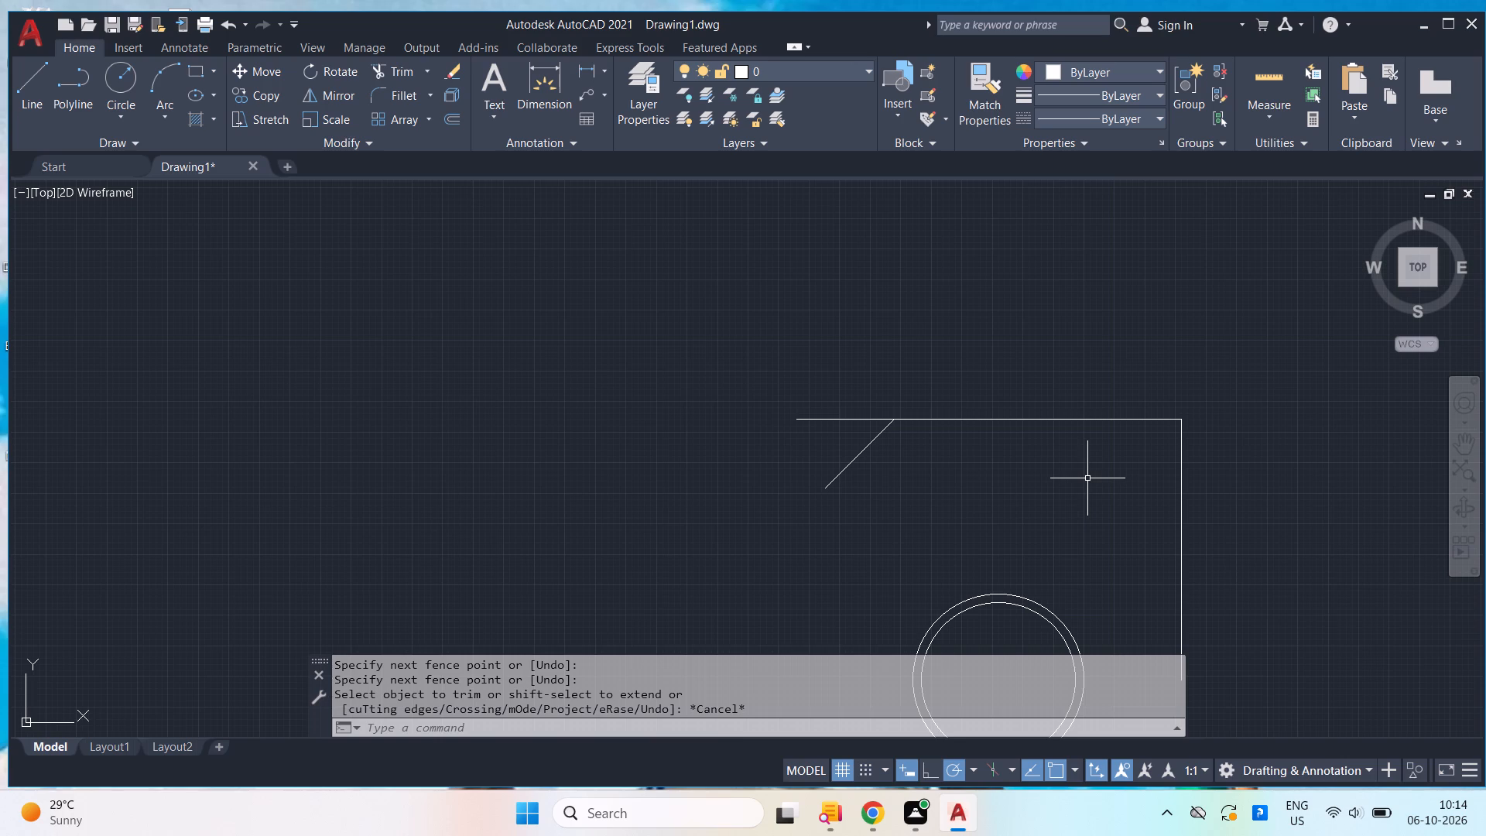
Mirror the 8-unit chamfer line about the vertical axis through the copied circles' centre, keeping the original.
click(846, 519)
click(798, 478)
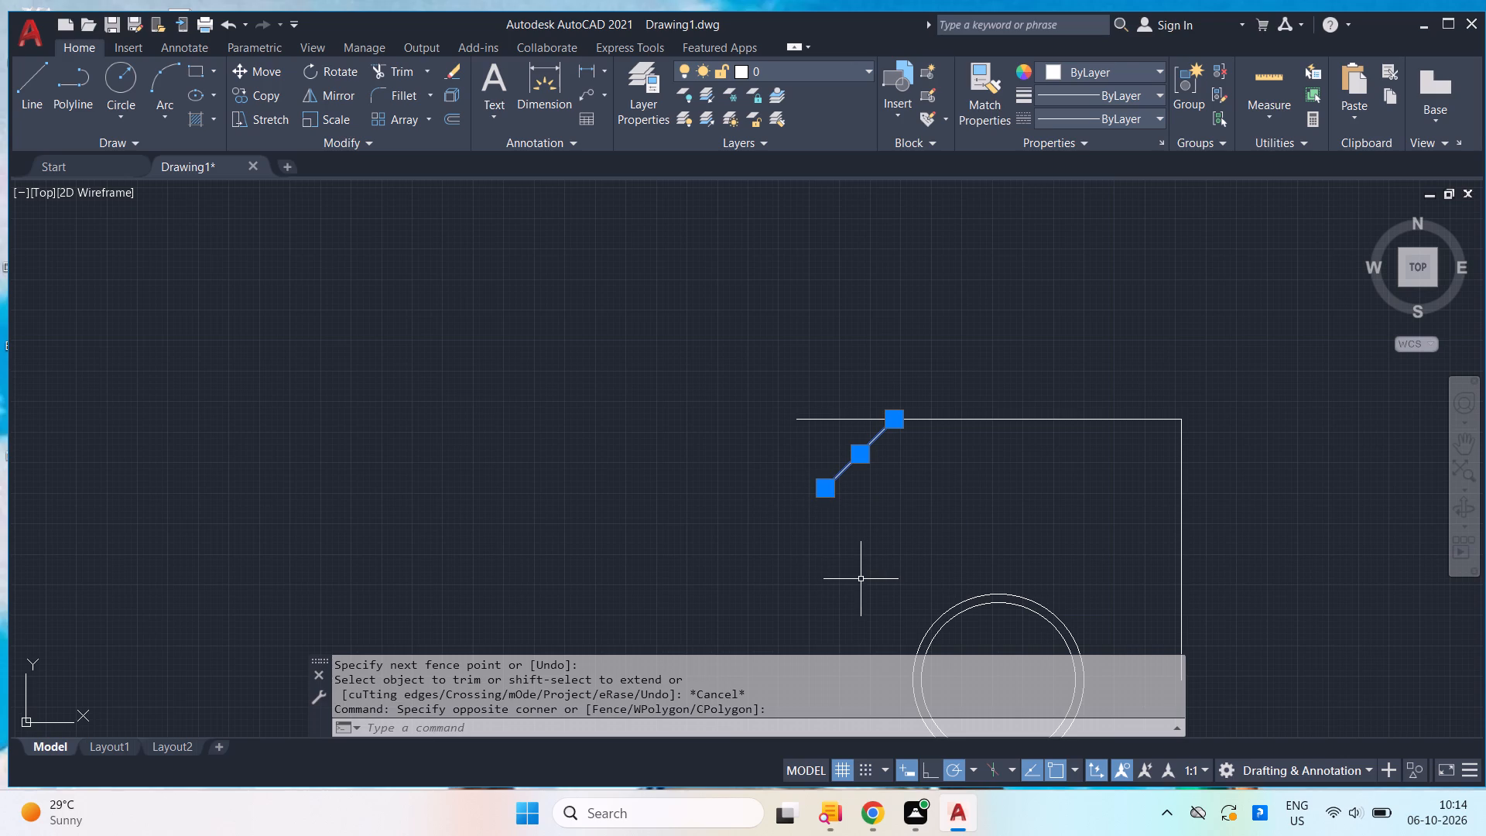
text(mi)
key(Return)
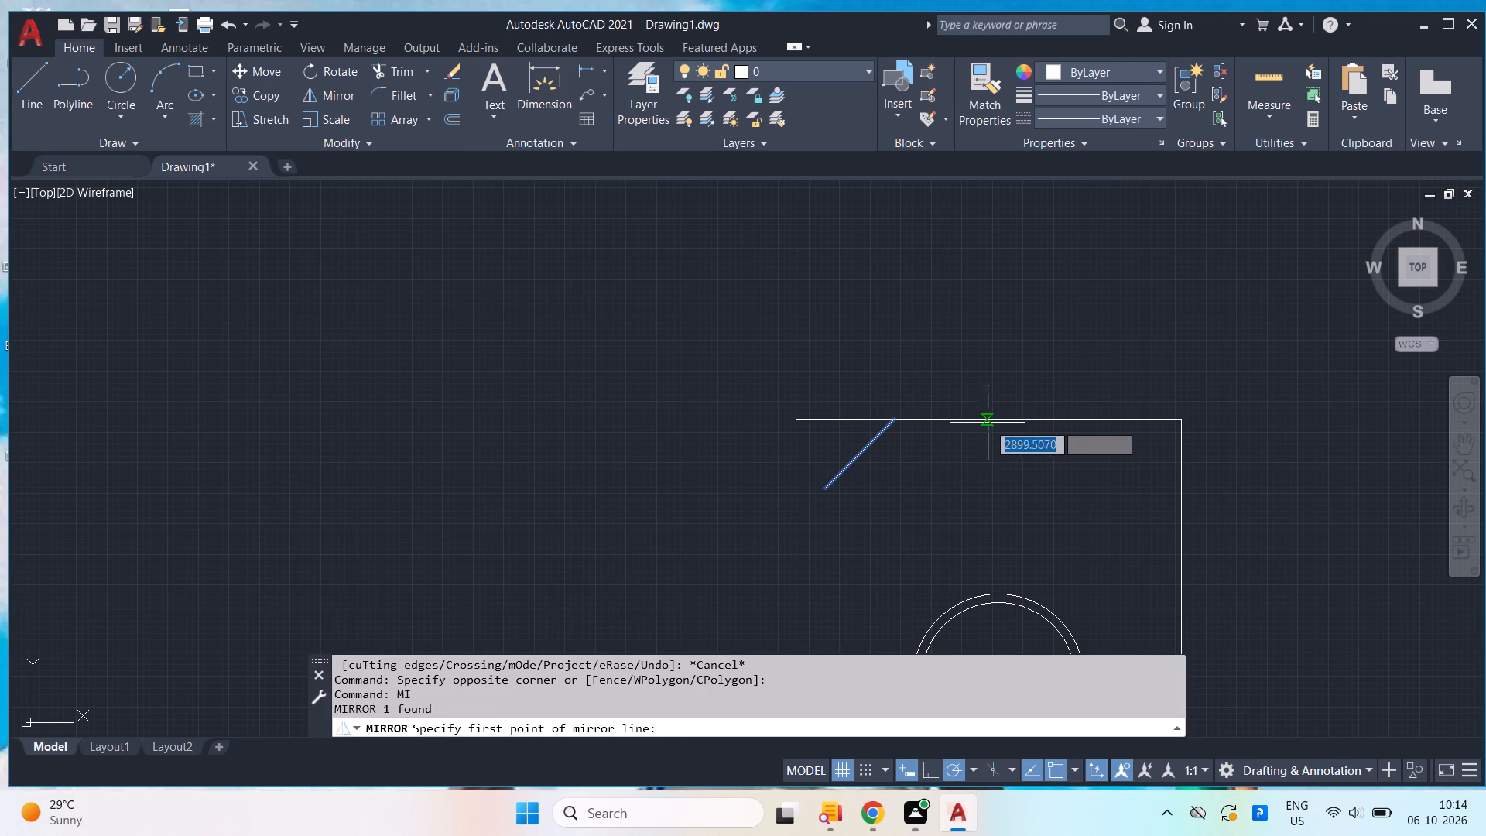
click(993, 422)
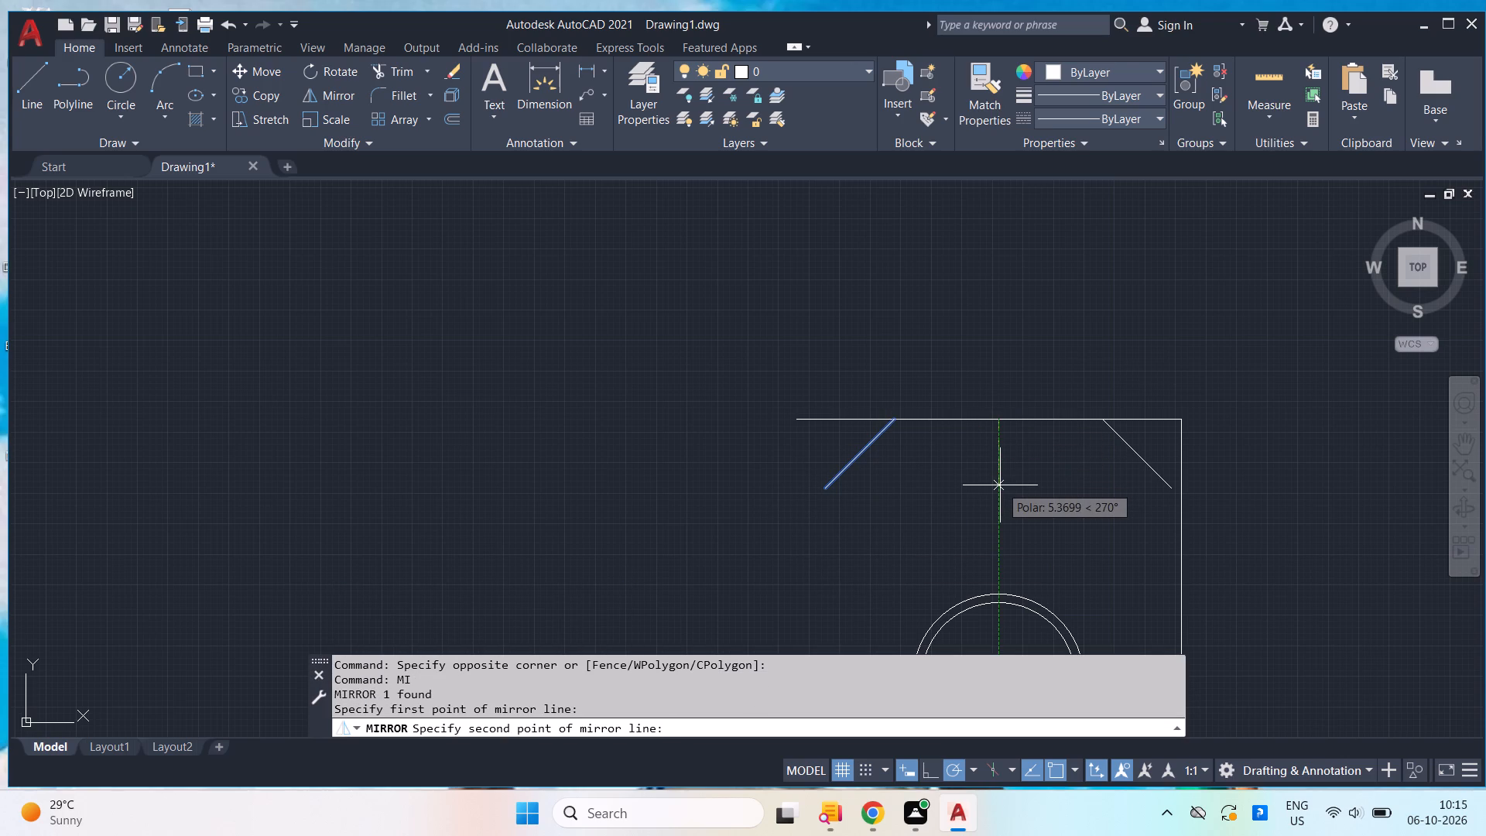
click(1000, 485)
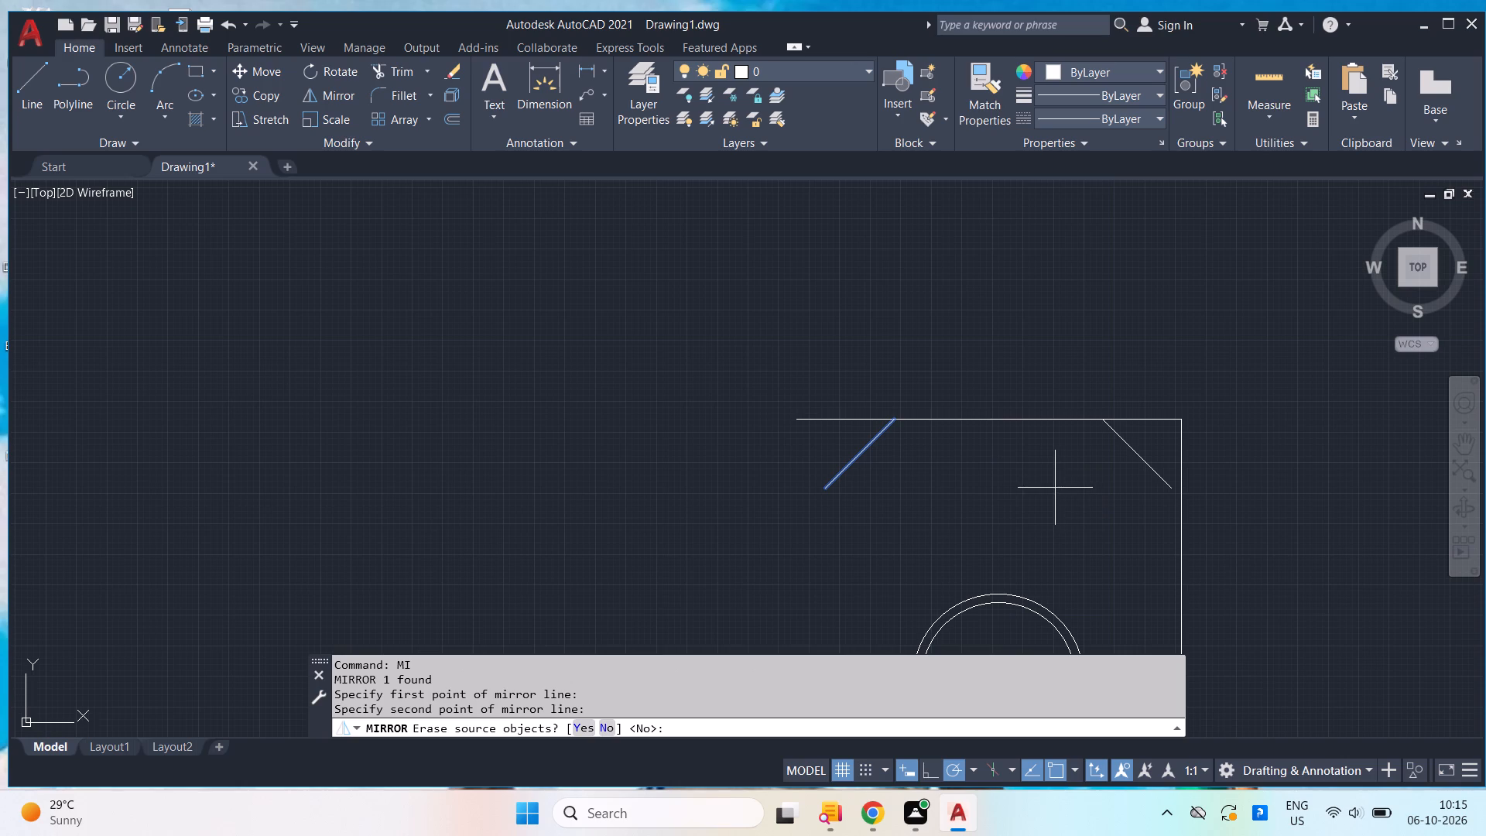
key(Return)
Extend the chamfer line beside the vertical line until it meets that vertical line.
text(ex)
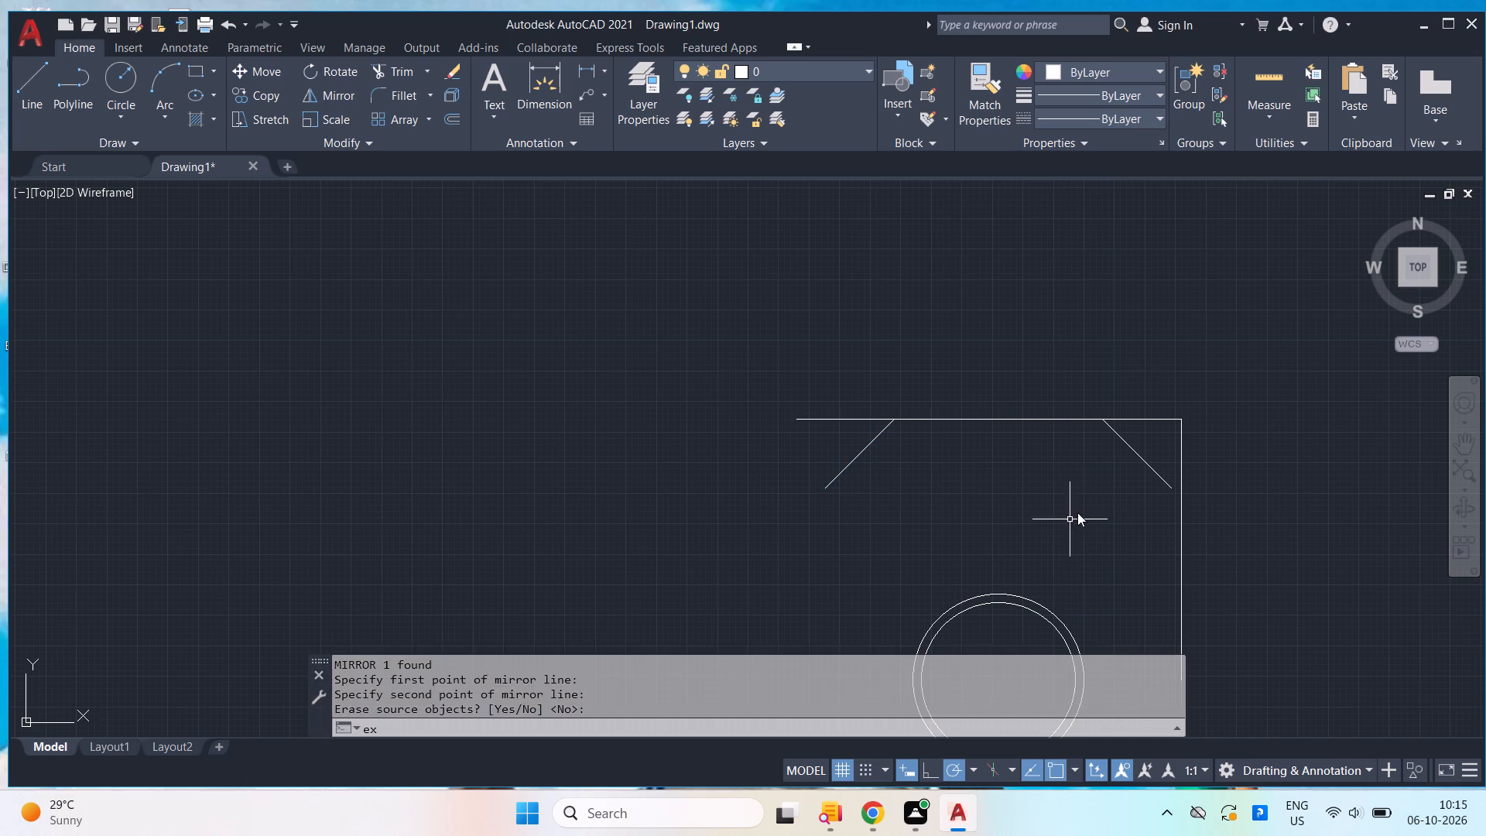
key(Return)
click(1149, 470)
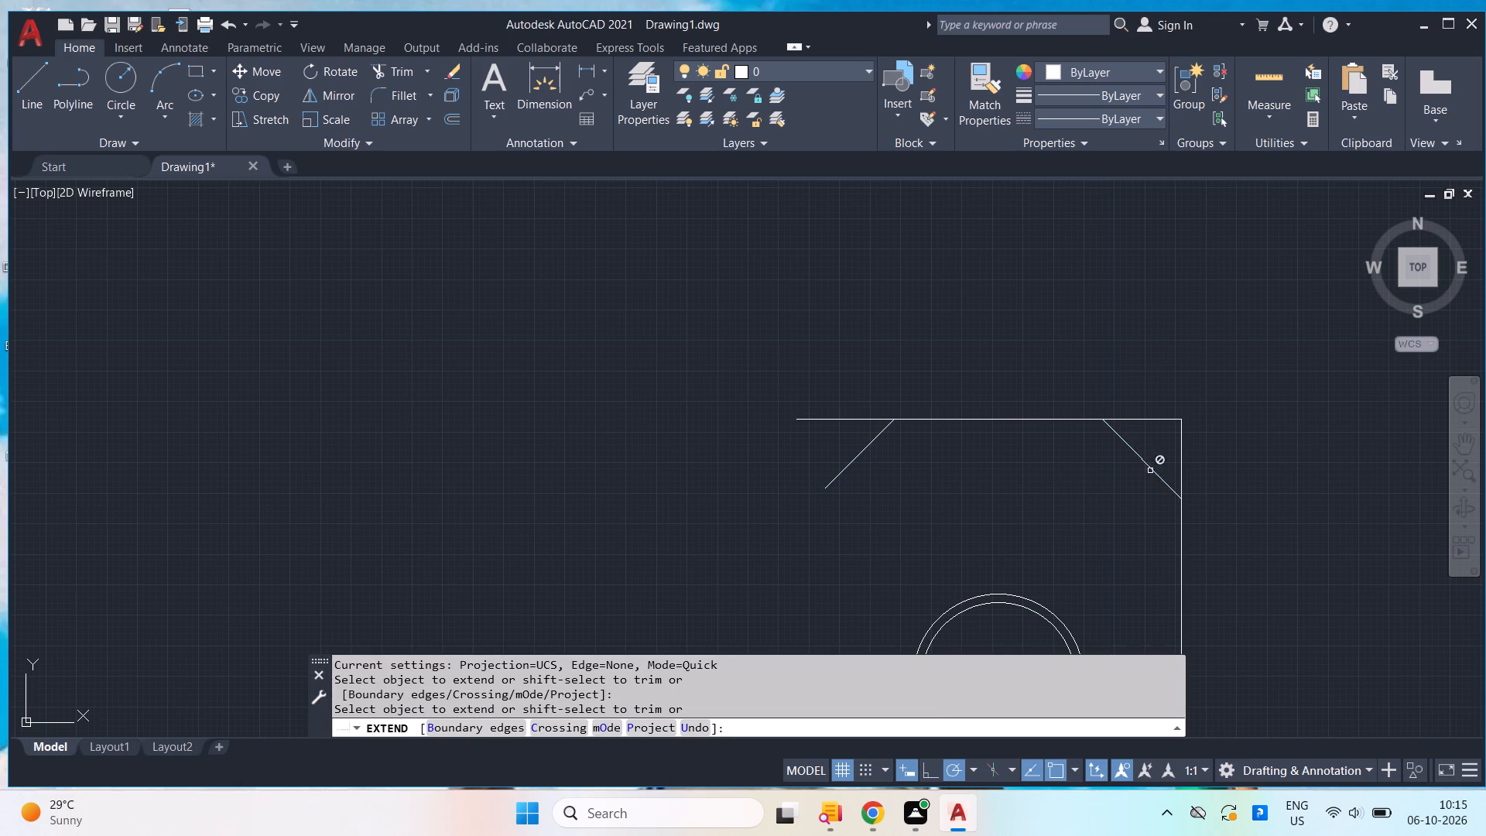
scroll(1118, 550, down, 3)
middle_drag(1084, 535, 1065, 498)
key(Escape)
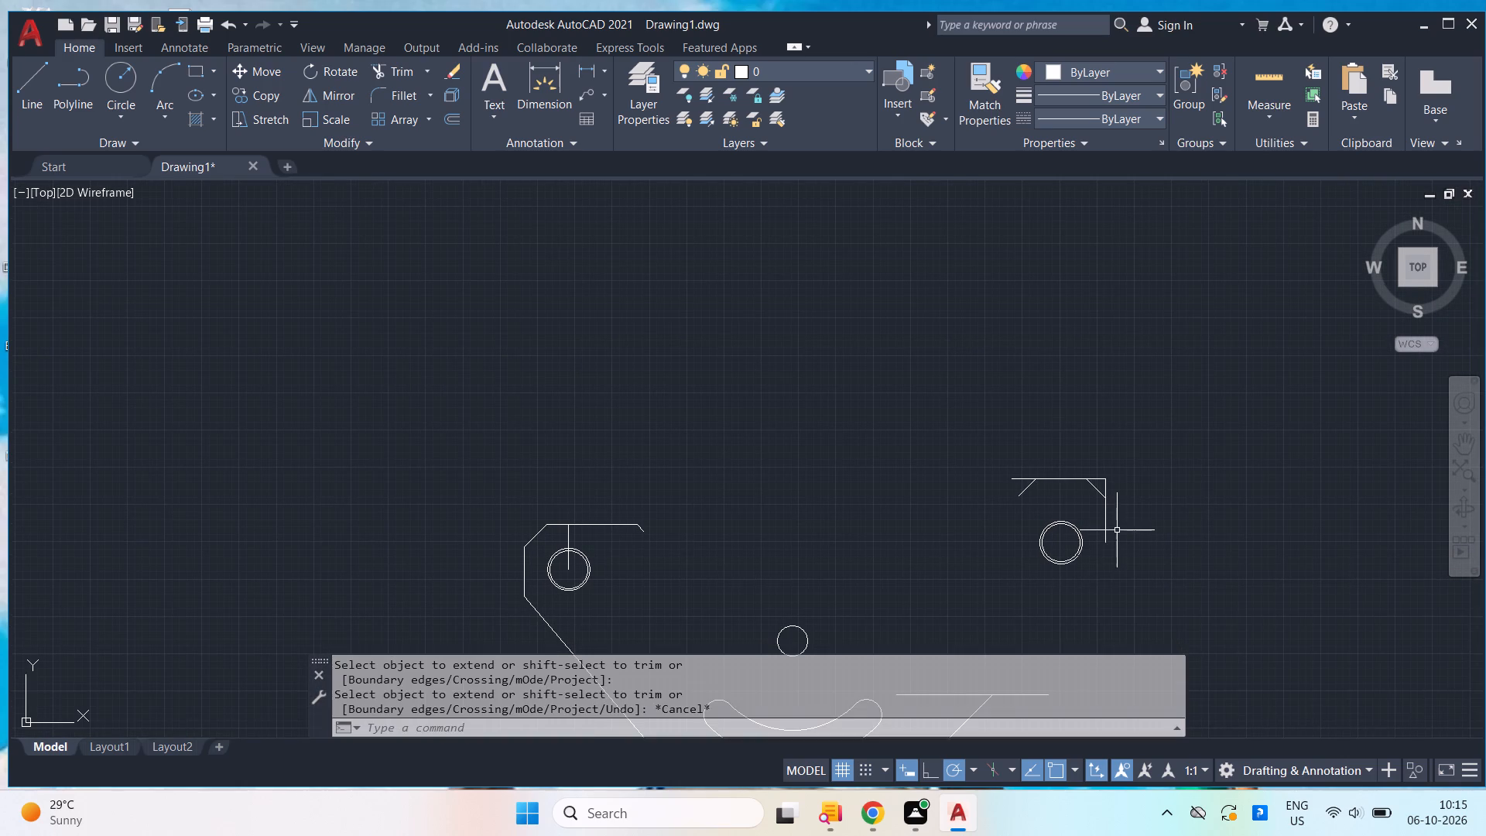
Trim the square corner off the horizontal and vertical lines outside the extended chamfer.
scroll(1082, 498, up, 2)
text(tr)
key(Return)
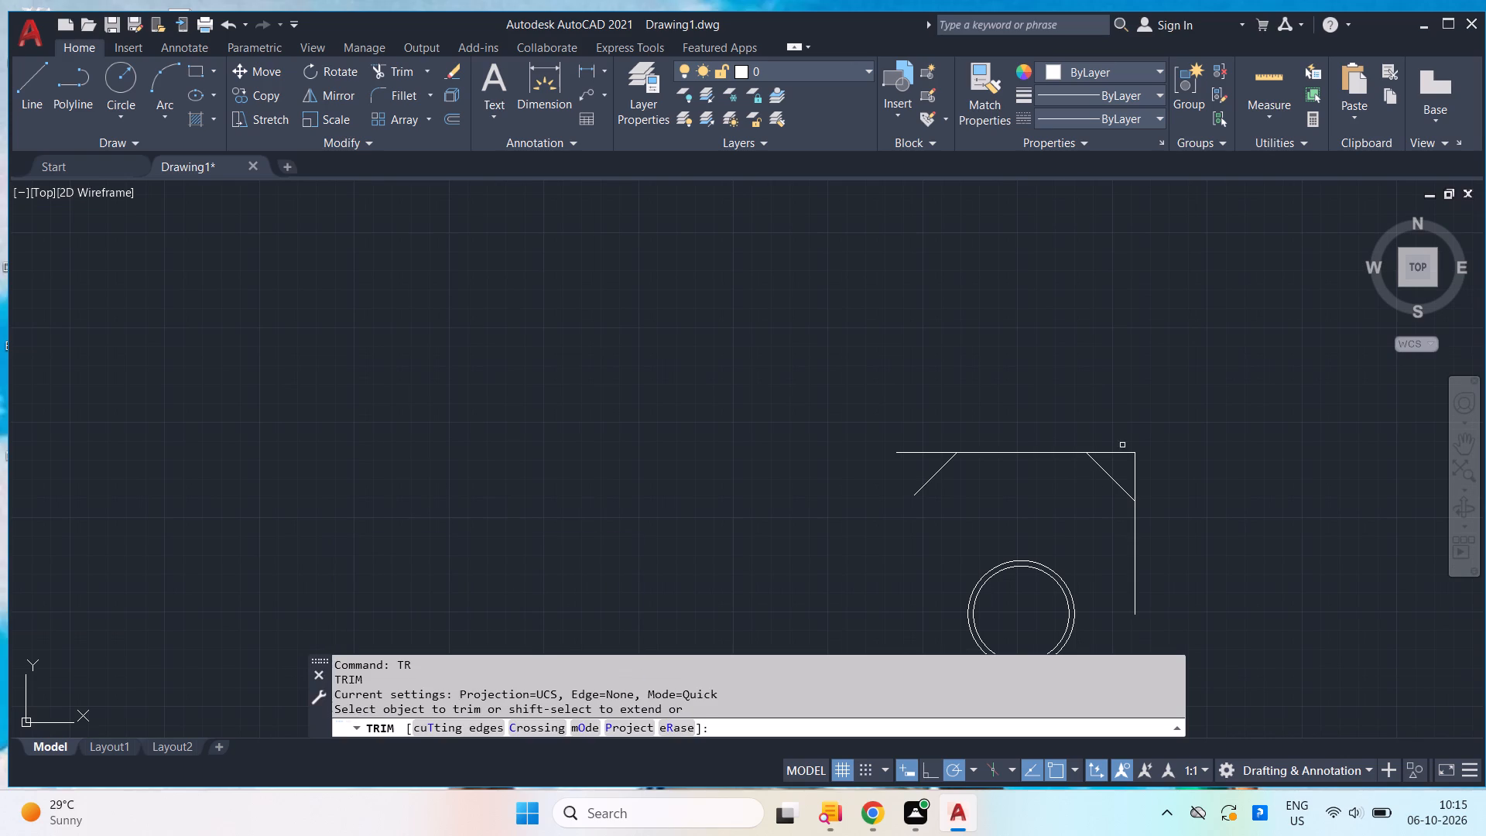
drag(1121, 446, 1152, 479)
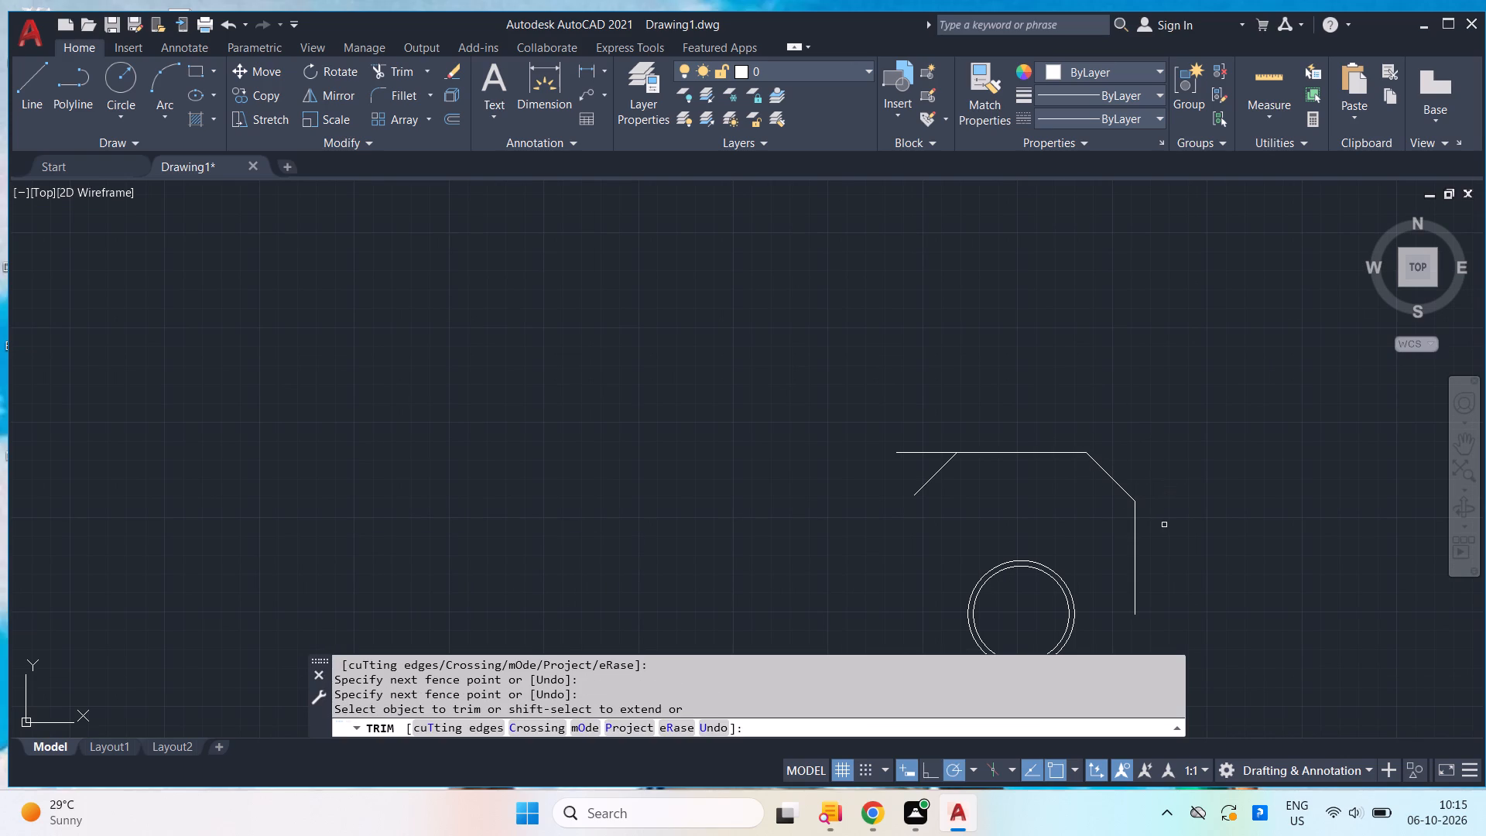
key(Escape)
Delete the trimmed vertical line below the extended chamfer.
middle_drag(1206, 553, 1128, 512)
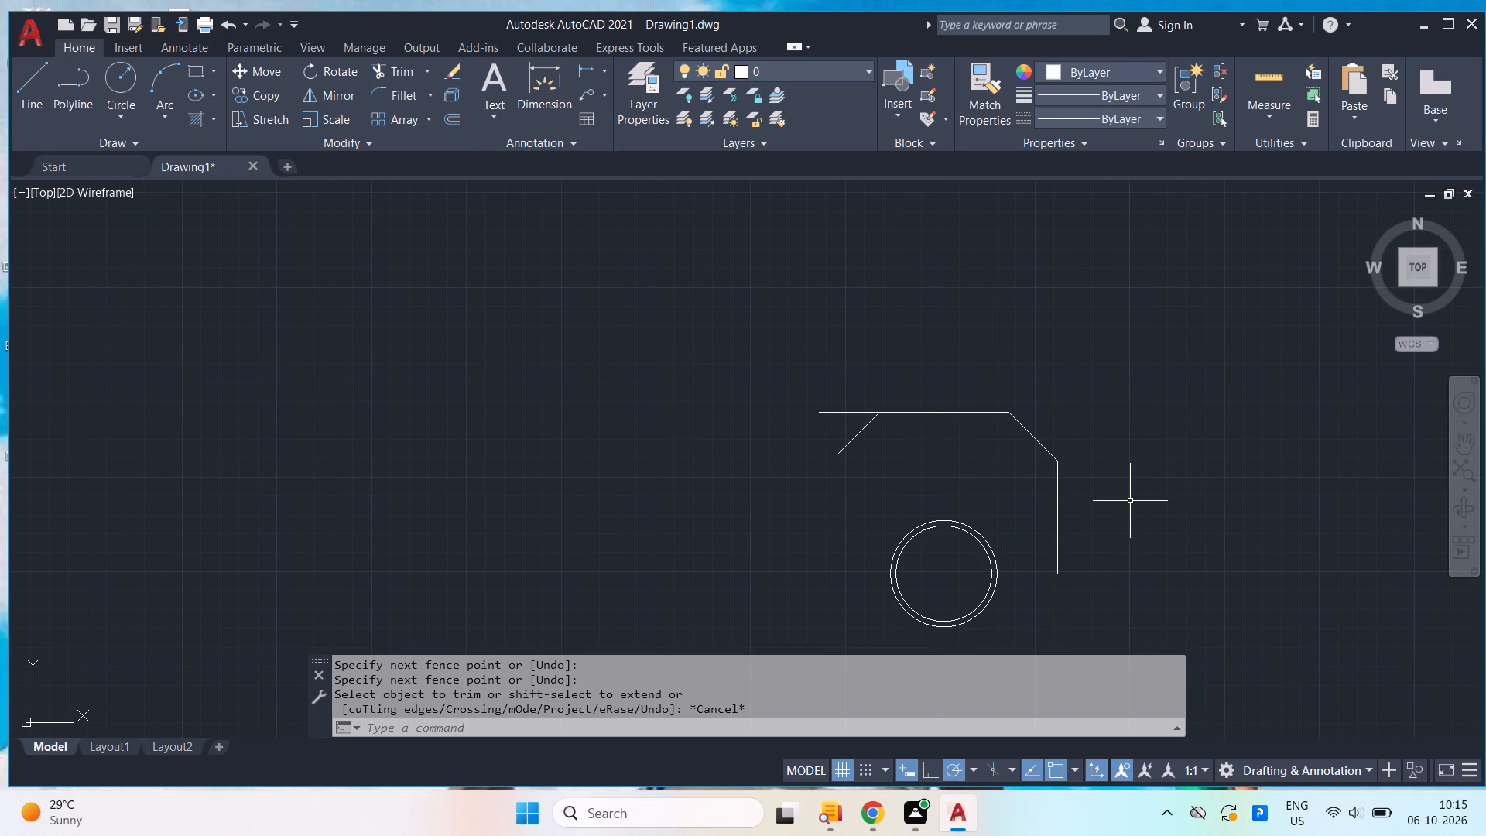
click(1127, 522)
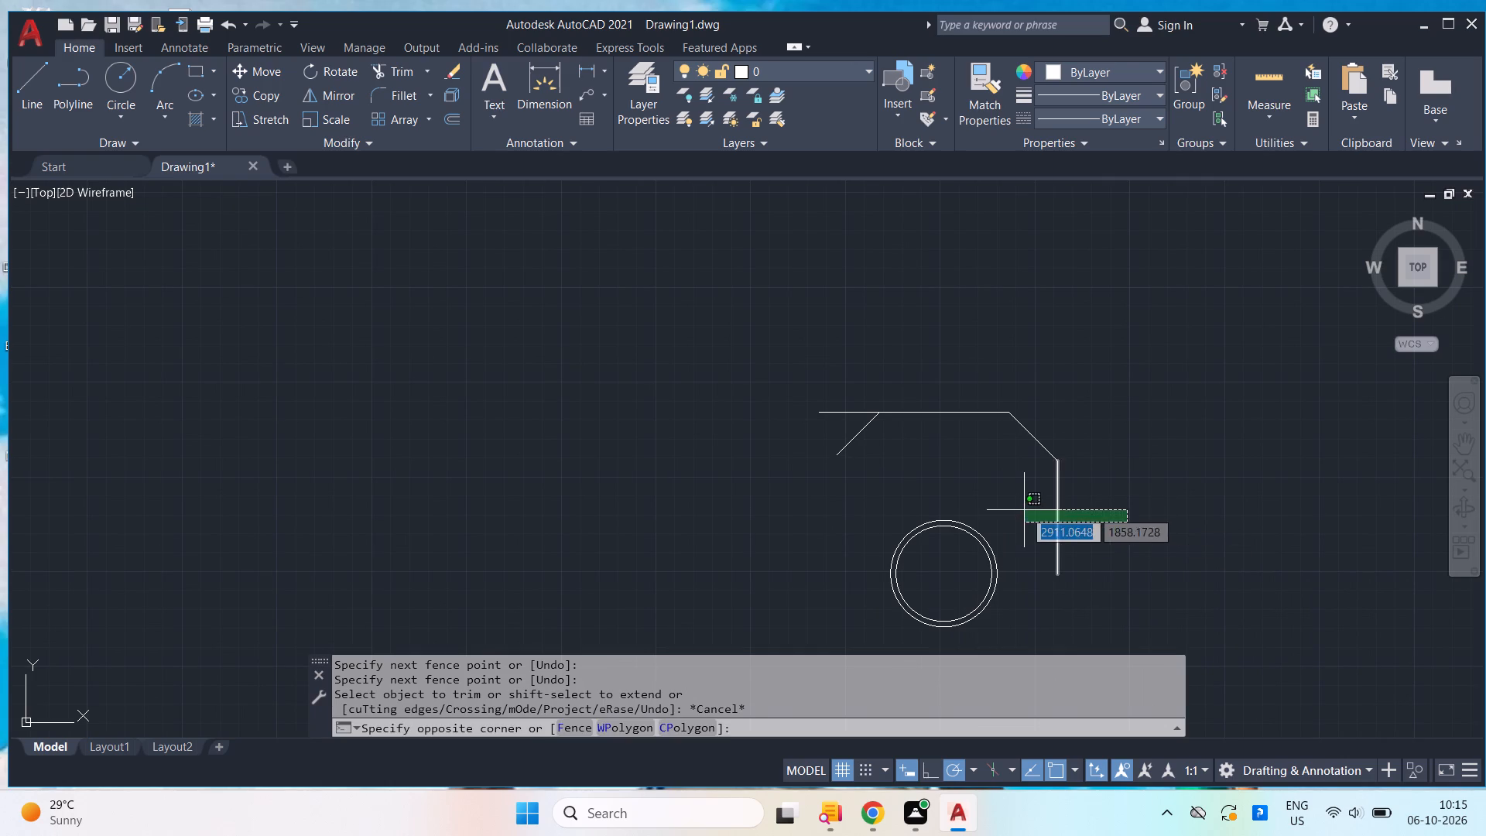
click(1024, 510)
key(Delete)
Draw a 31-unit vertical line downward from where the top horizontal line and the chamfer's outer end align.
key(l)
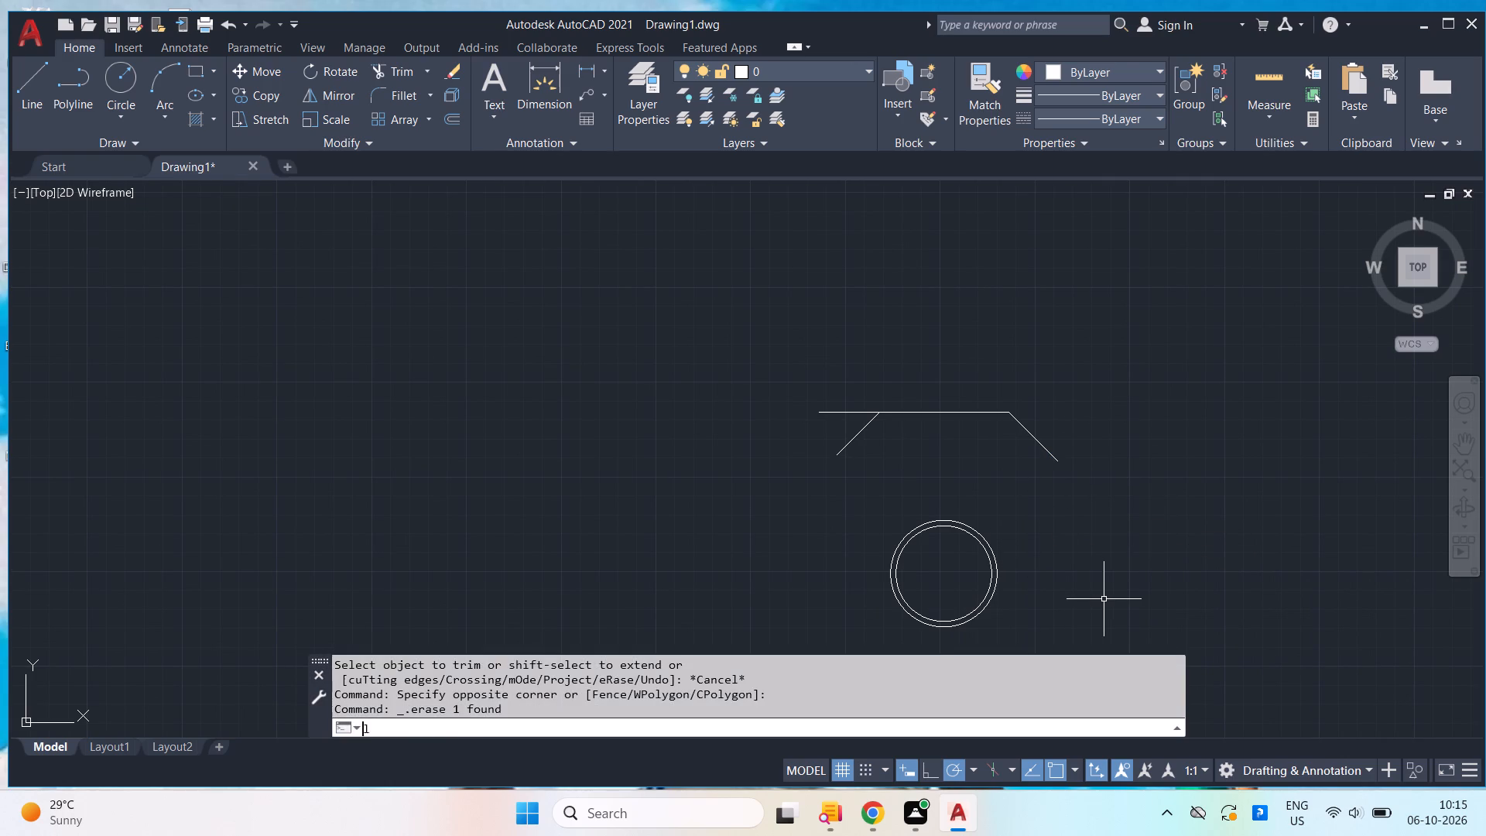
key(Return)
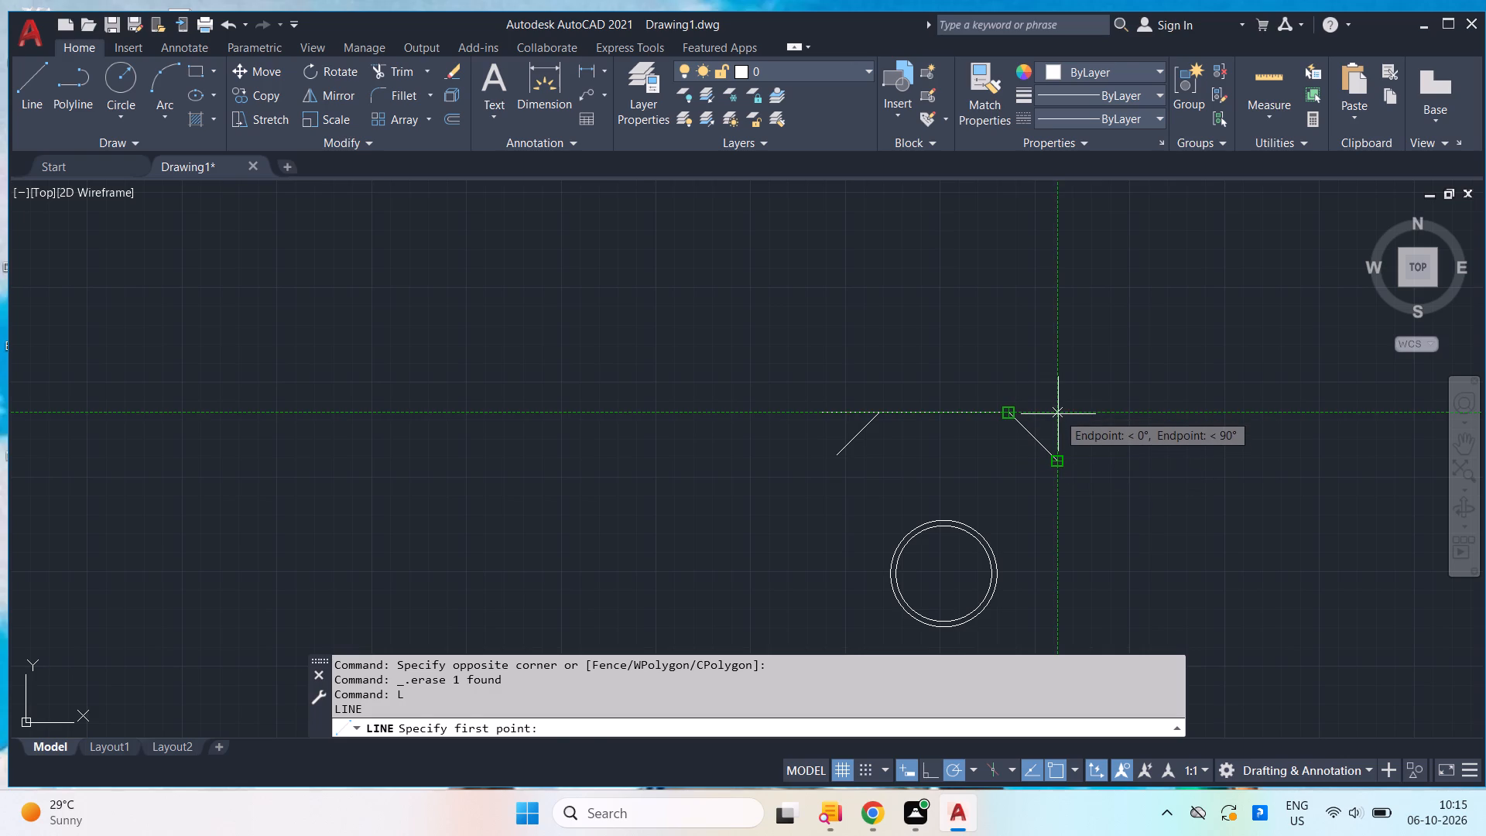
click(1058, 416)
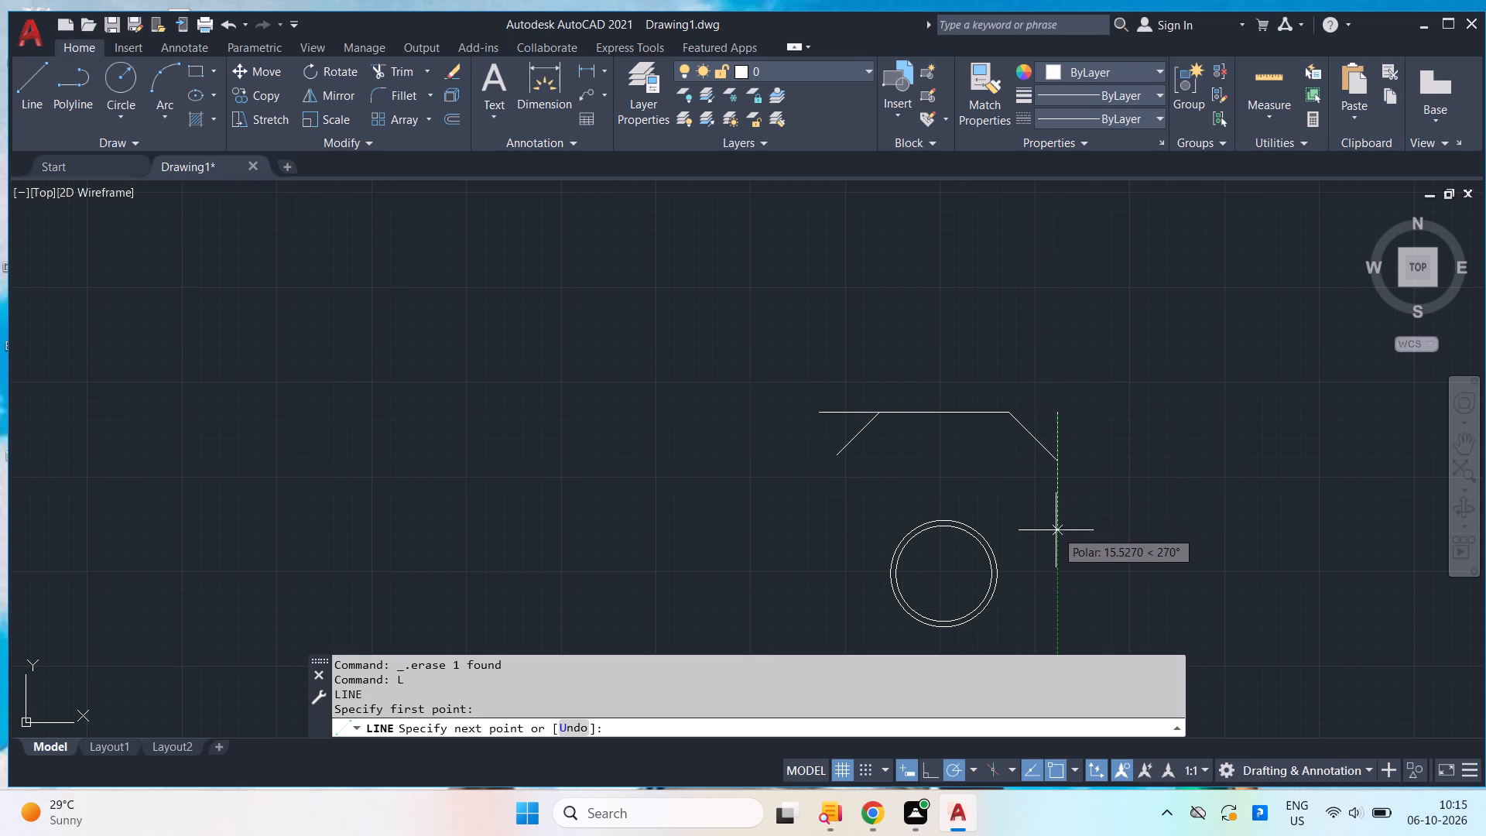
text(31)
key(Return)
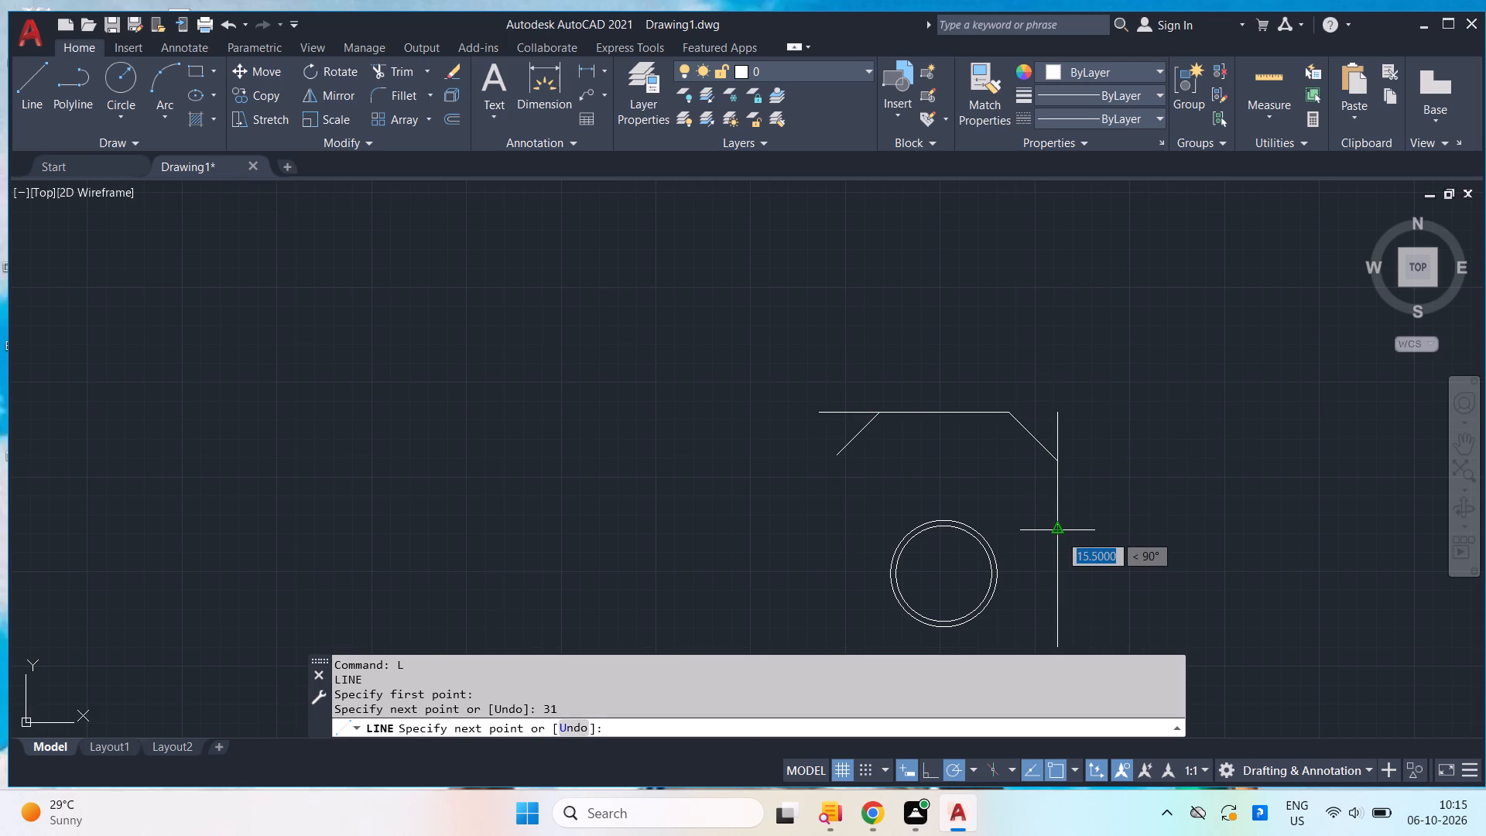
middle_drag(1070, 553, 1029, 290)
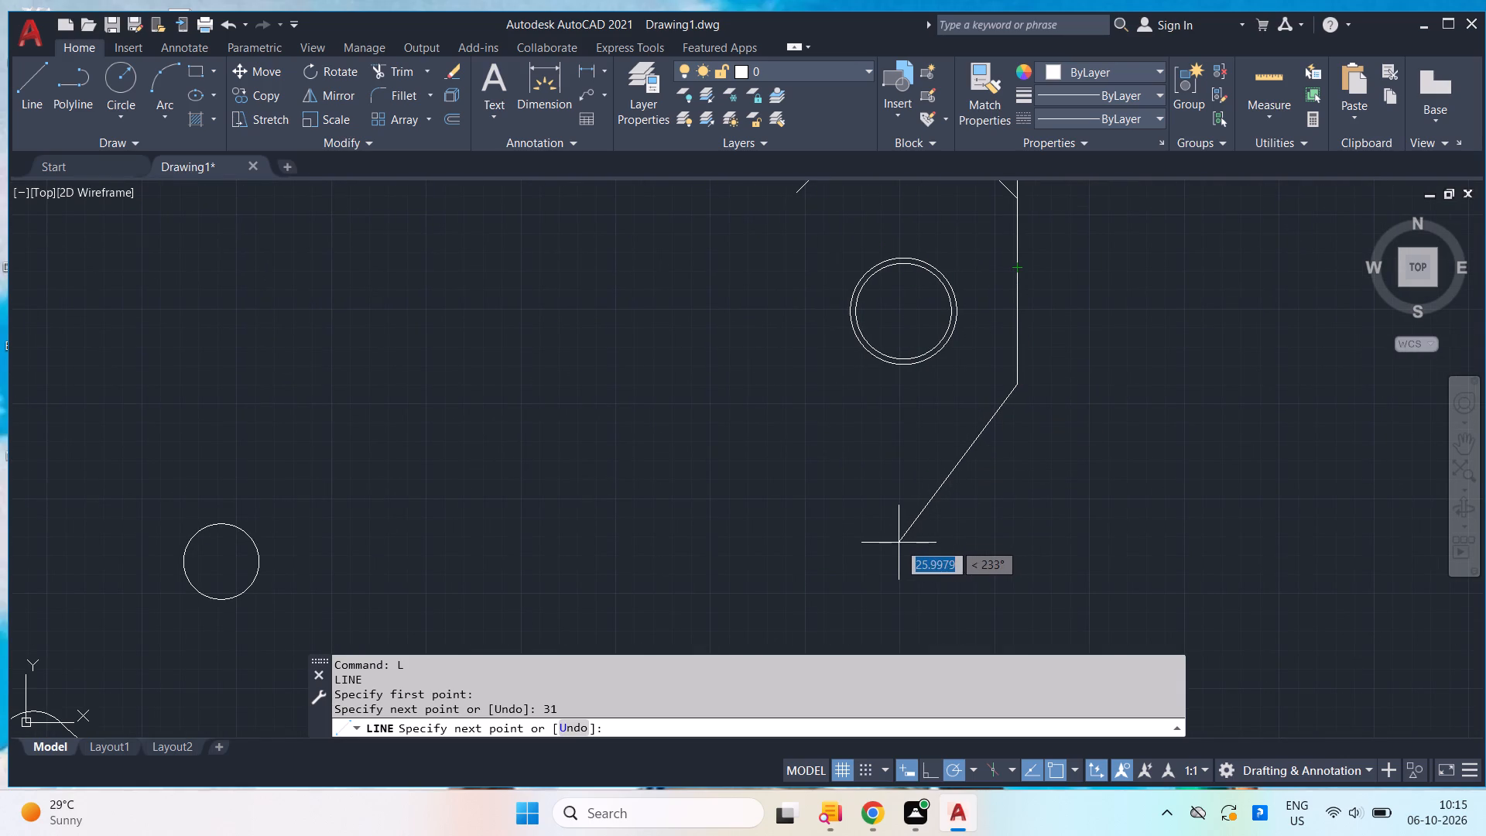
middle_drag(877, 523, 822, 307)
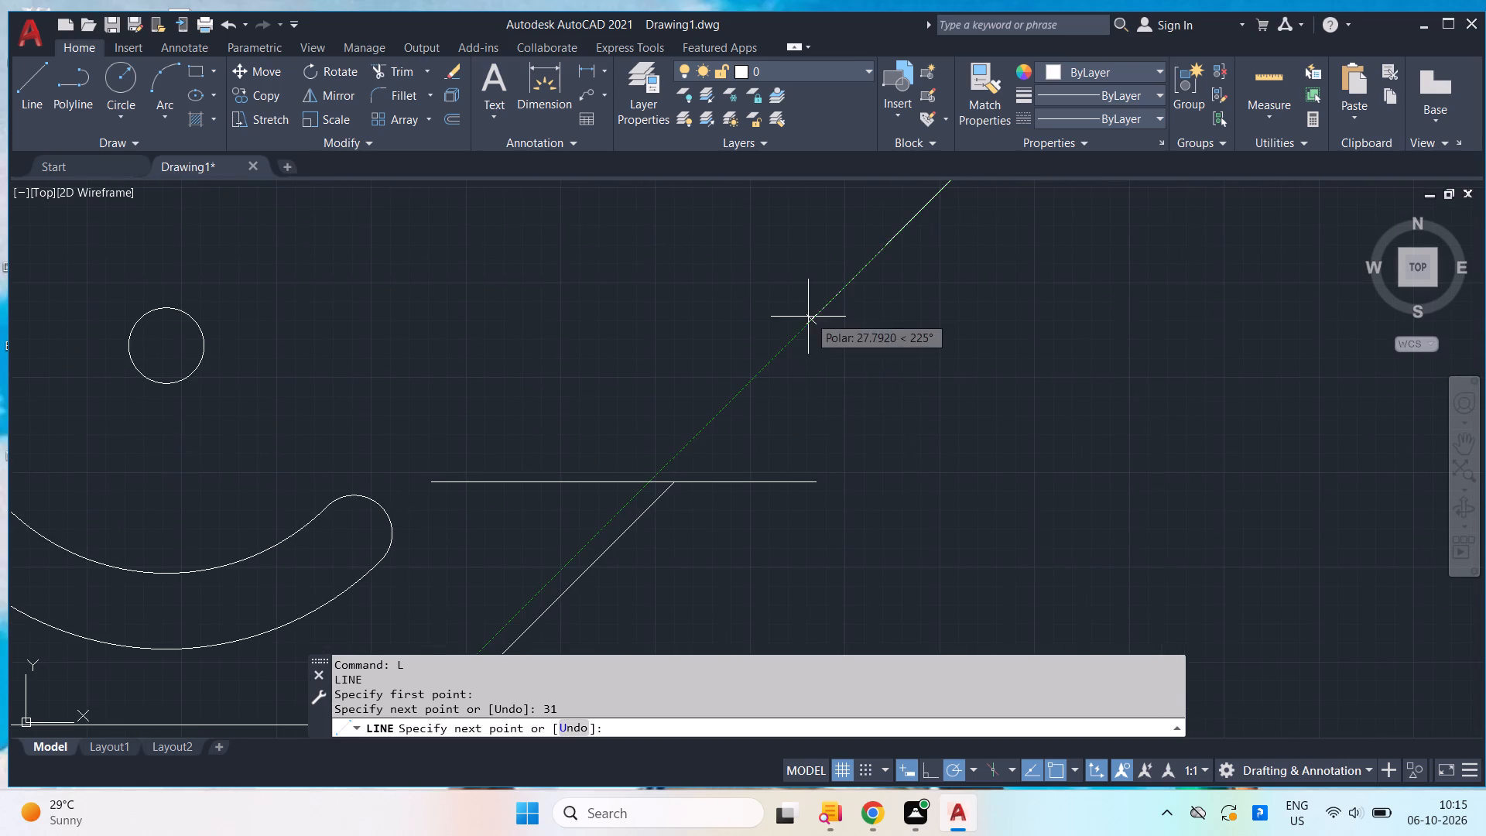
scroll(786, 375, down, 3)
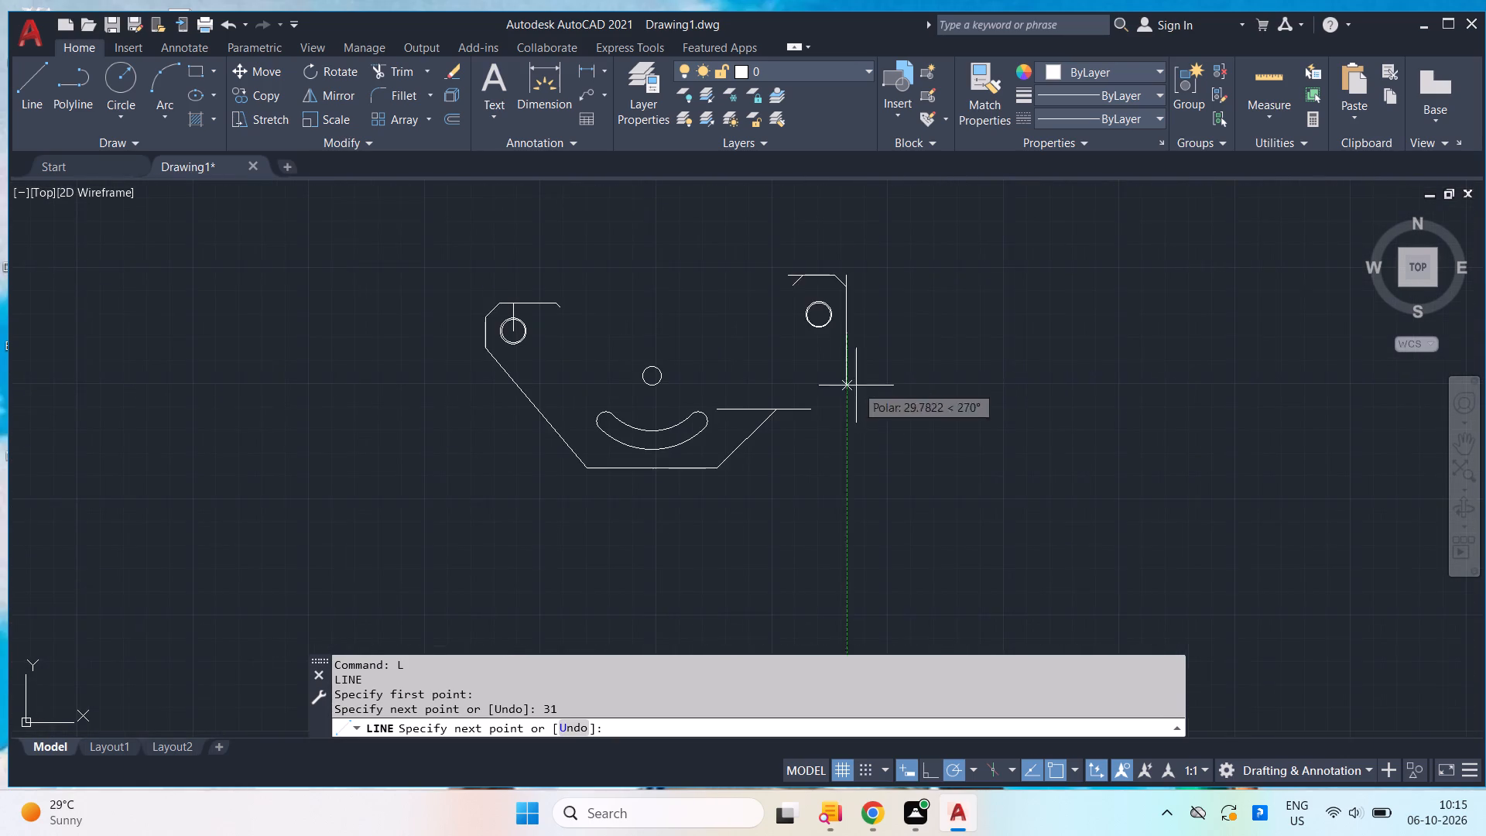
middle_drag(889, 367, 817, 475)
scroll(809, 447, up, 1)
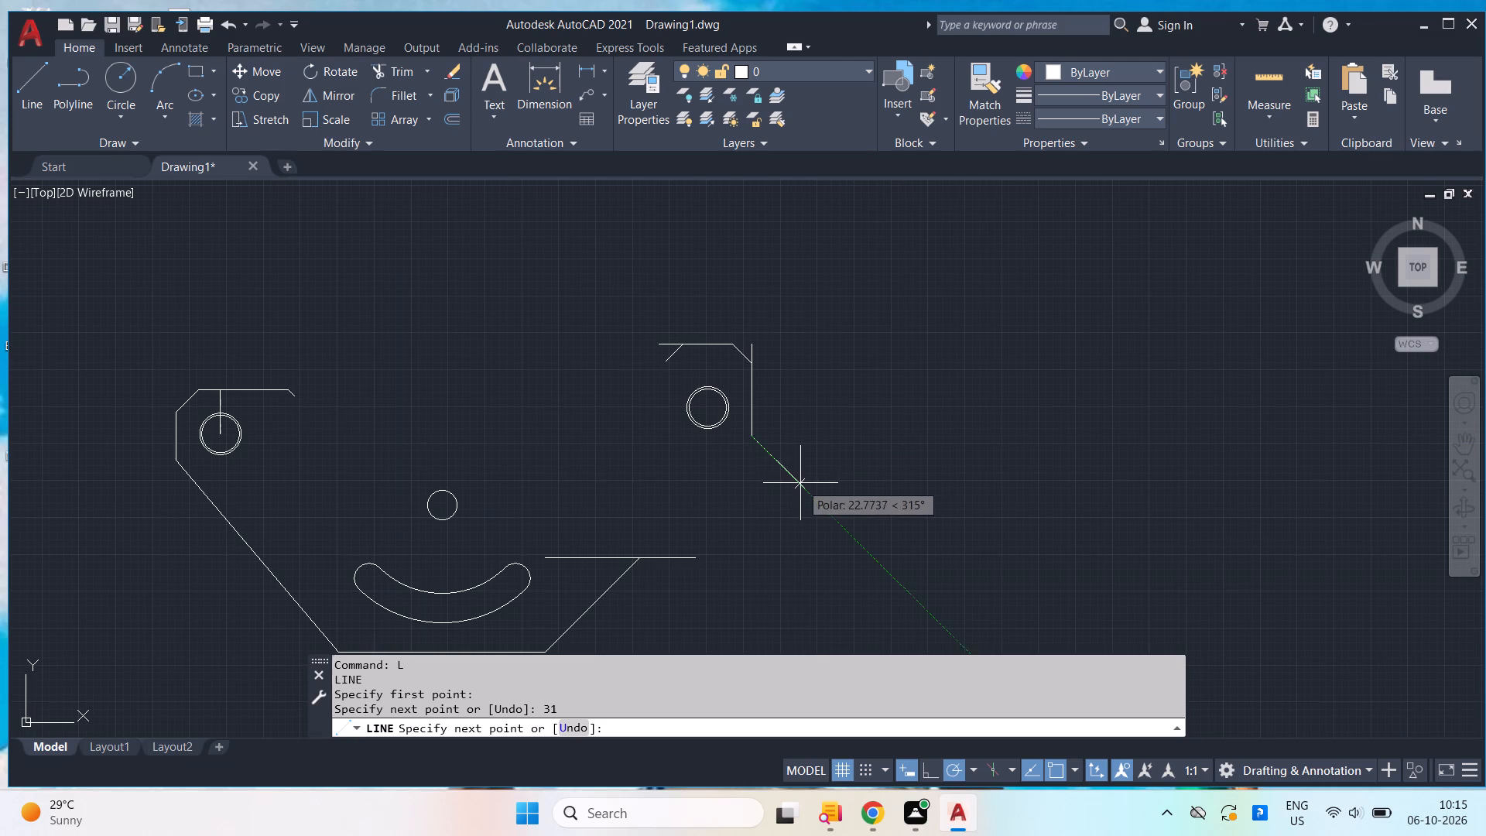
key(Escape)
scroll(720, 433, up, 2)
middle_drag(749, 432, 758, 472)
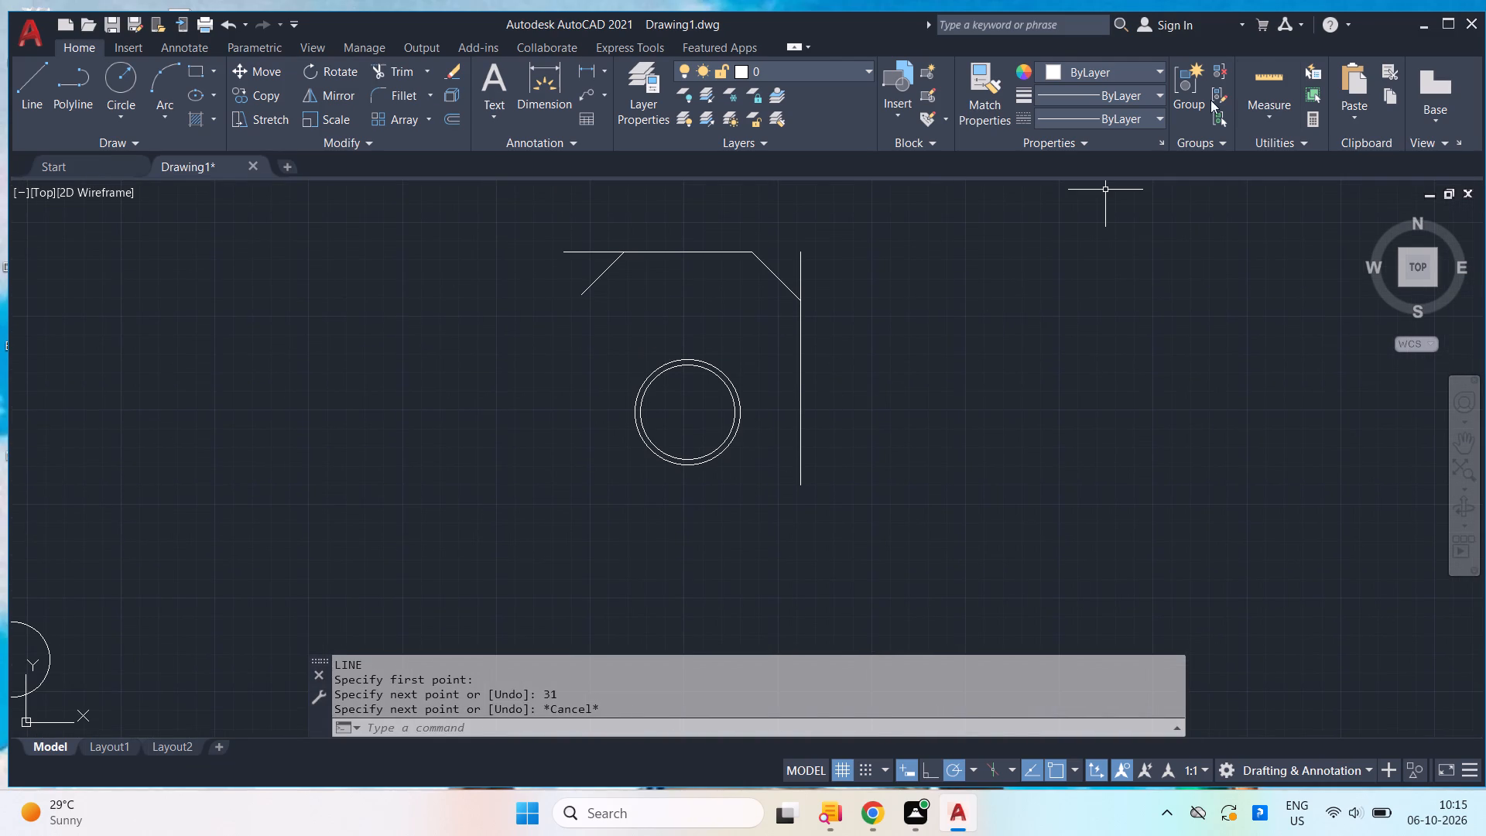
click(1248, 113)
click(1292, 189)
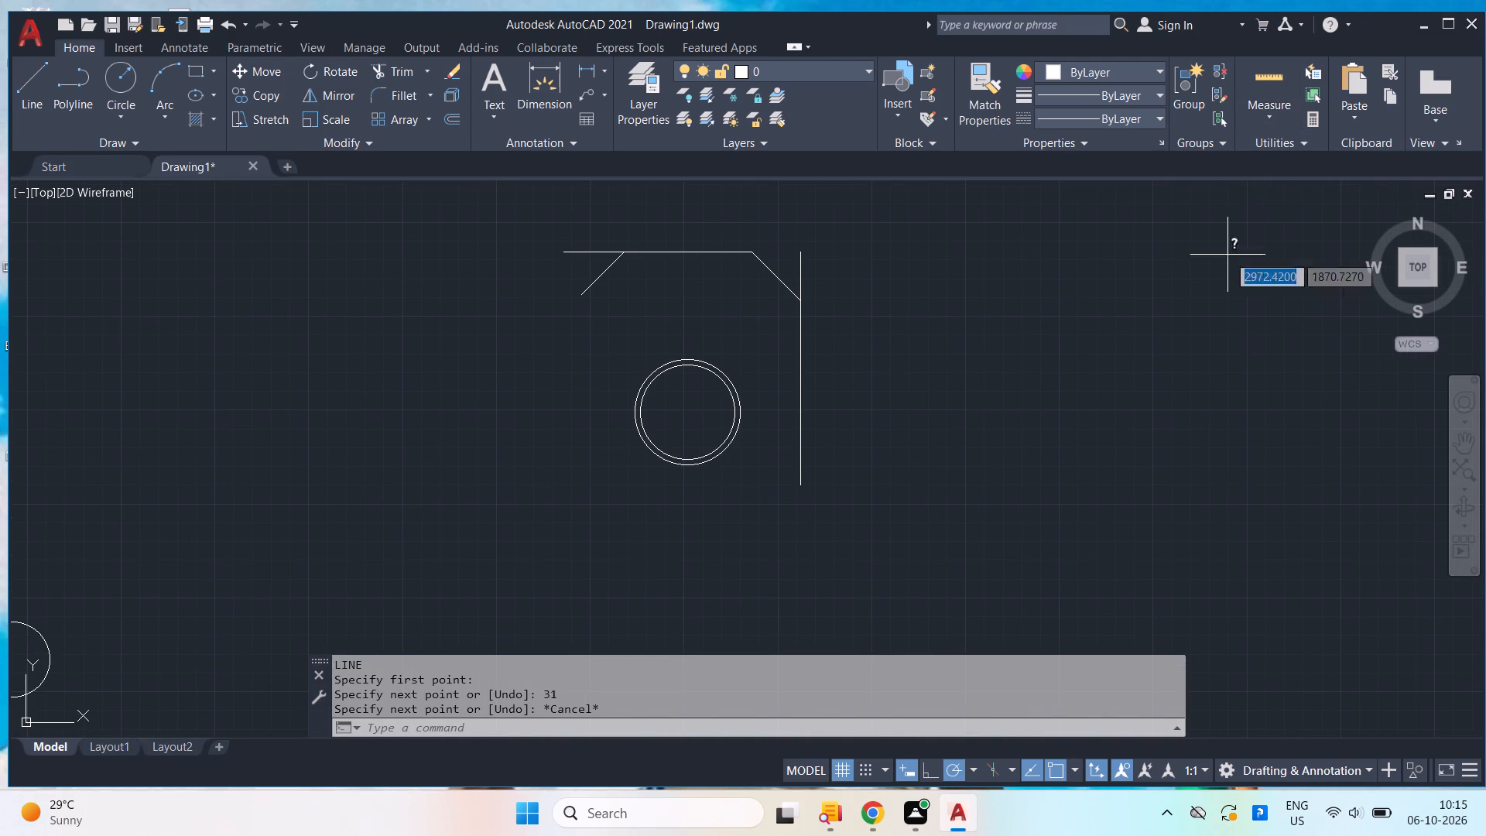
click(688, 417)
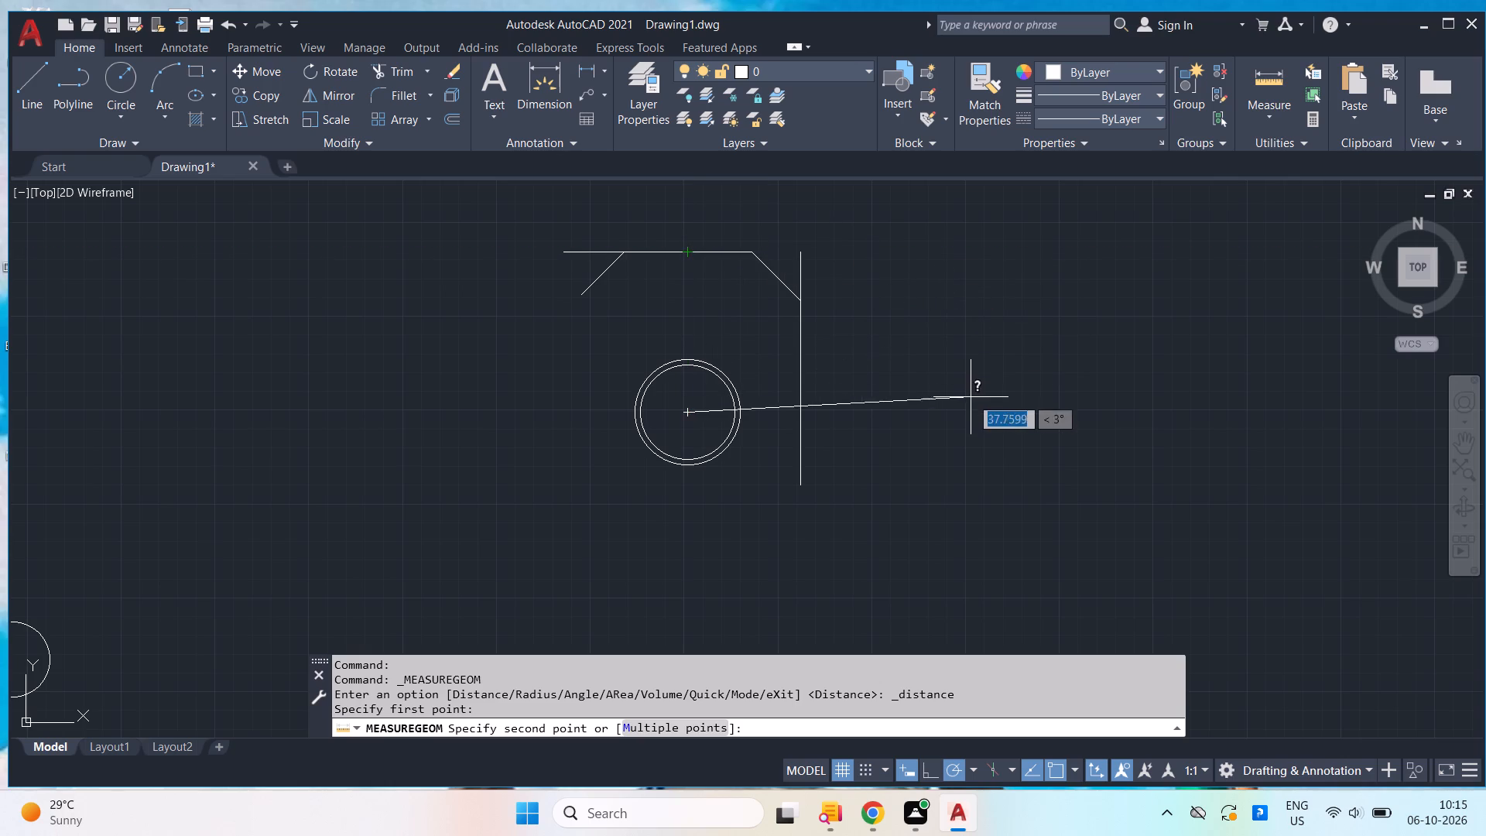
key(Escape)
Erase the copied concentric circles beside the 31-unit vertical line.
click(741, 485)
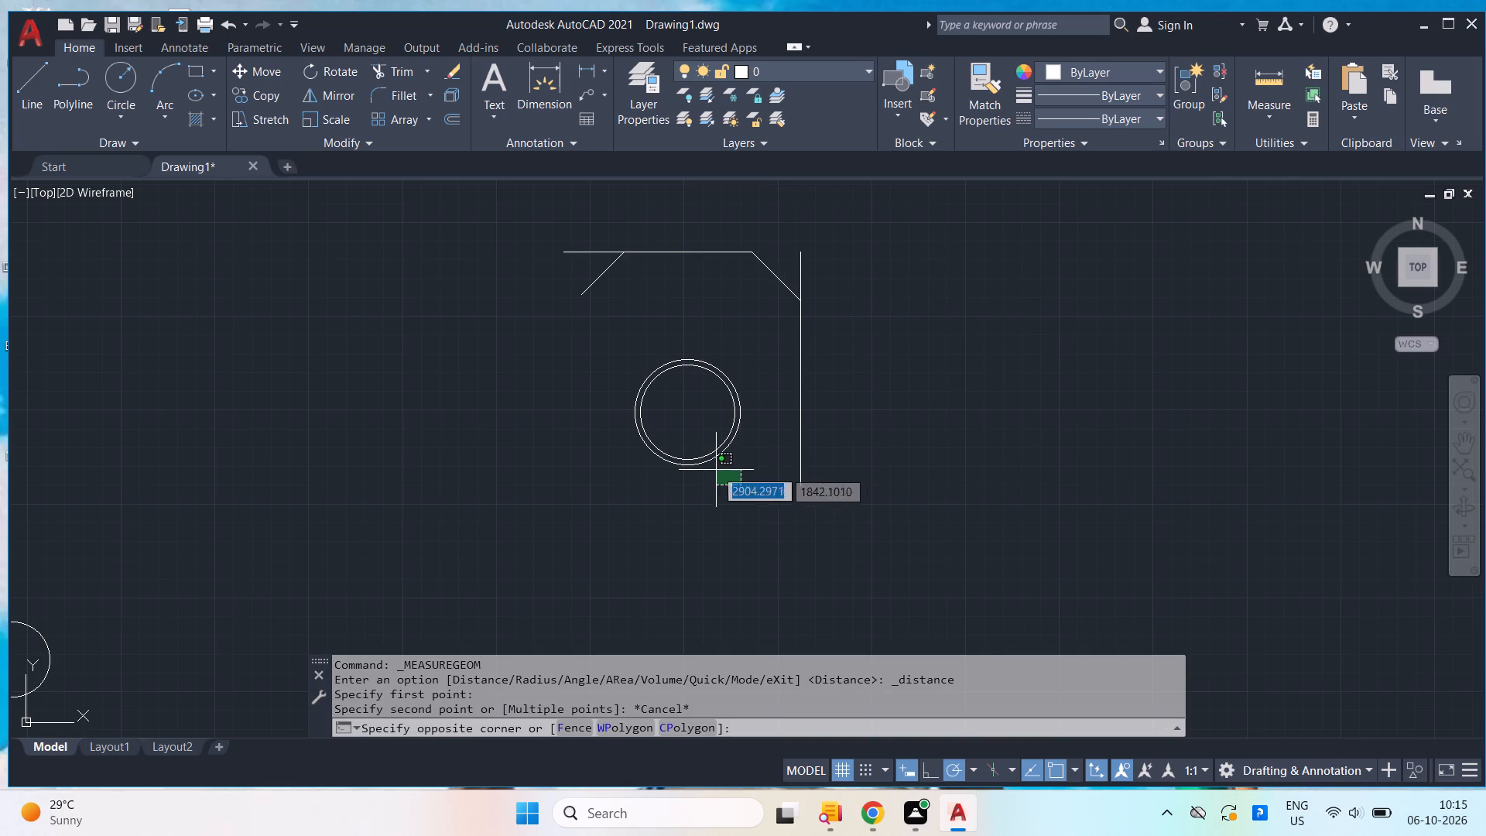
click(630, 354)
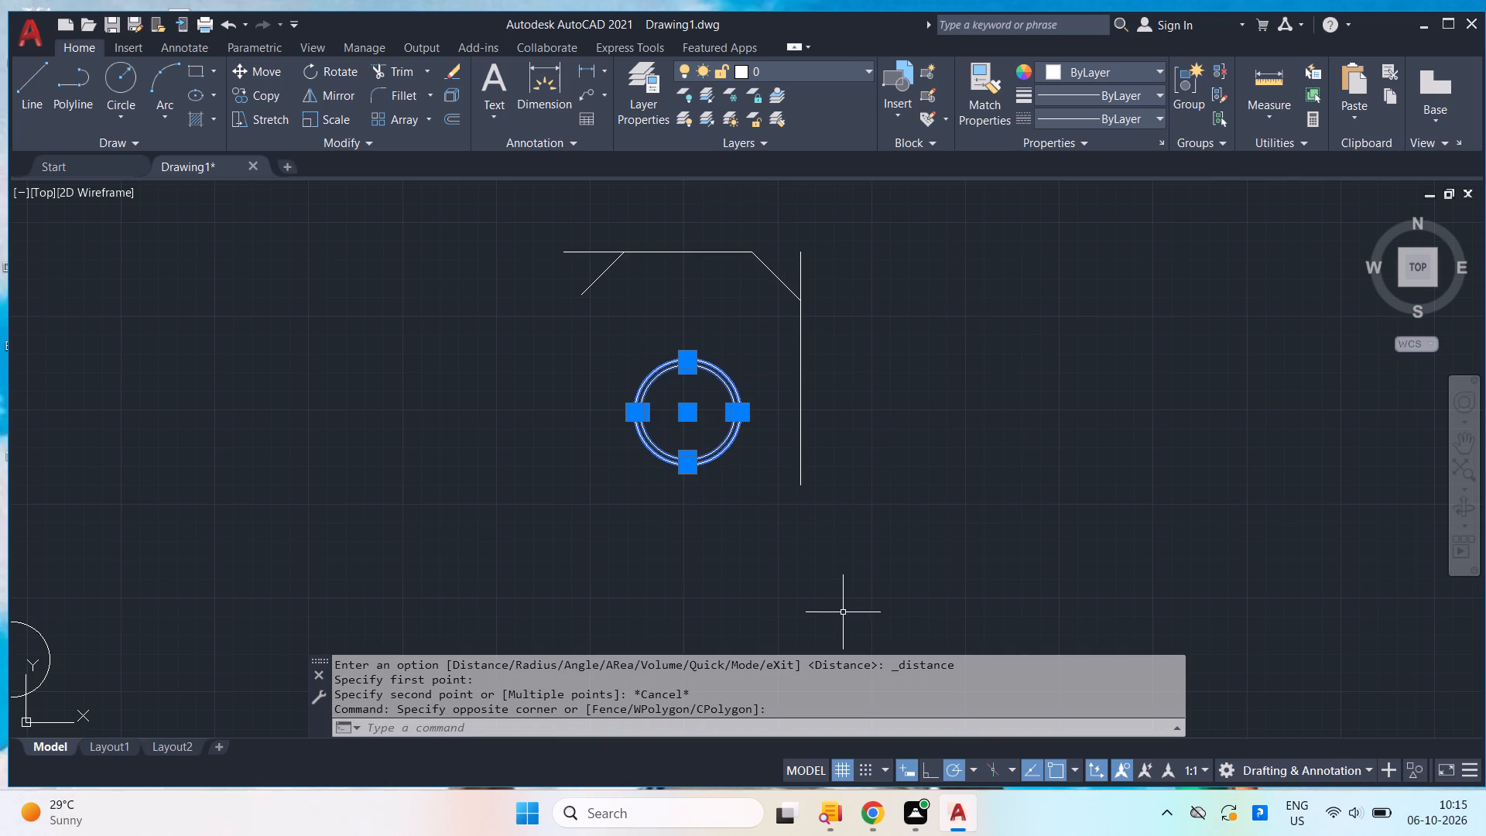
key(Delete)
Draw a 15-unit vertical line downward from the top horizontal line, midway between its two chamfer lines.
scroll(844, 675, down, 2)
scroll(643, 484, down, 2)
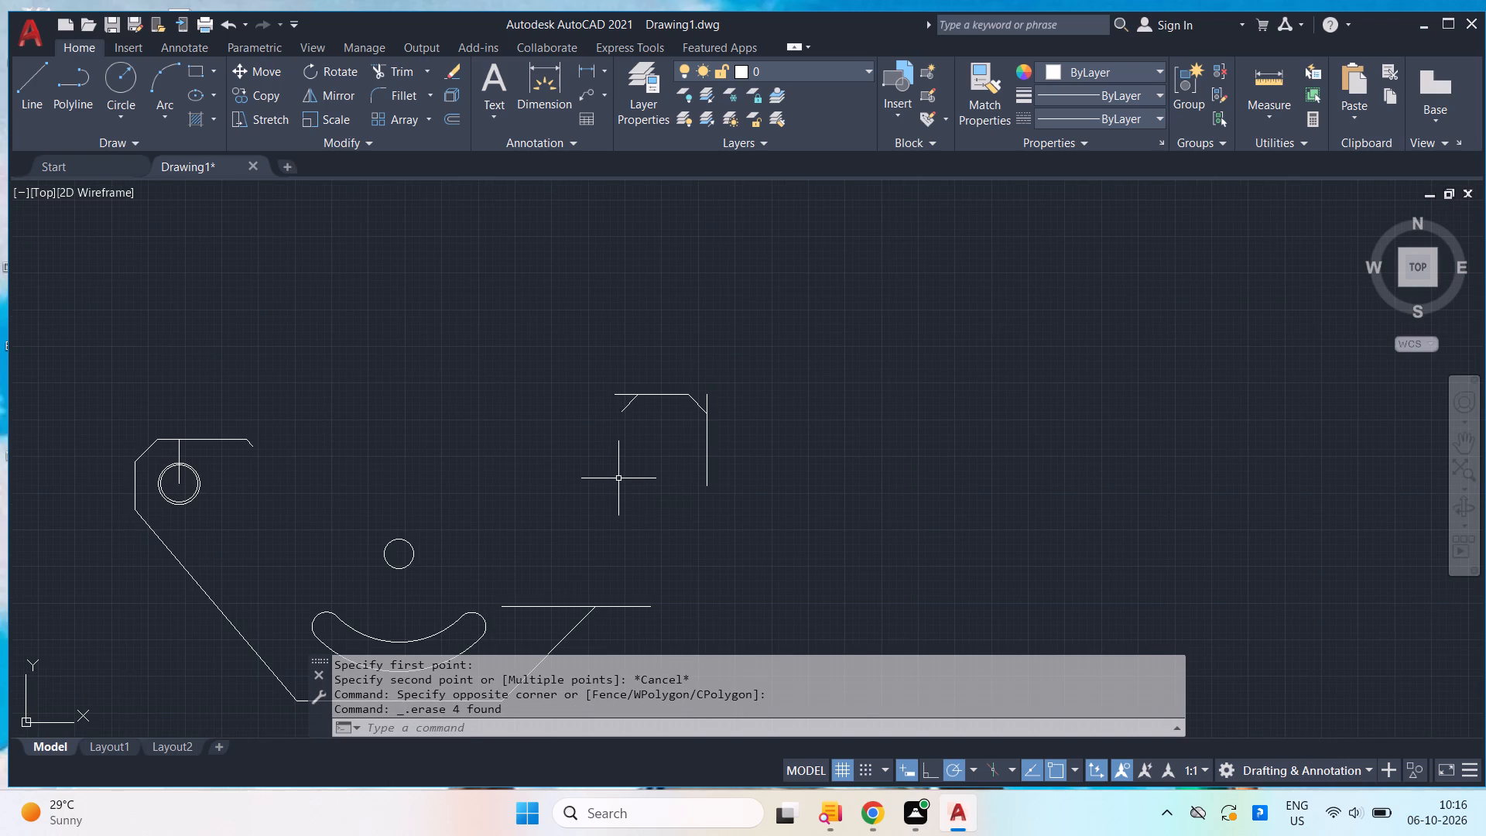
middle_drag(504, 524, 632, 398)
scroll(457, 413, up, 1)
middle_drag(404, 418, 537, 443)
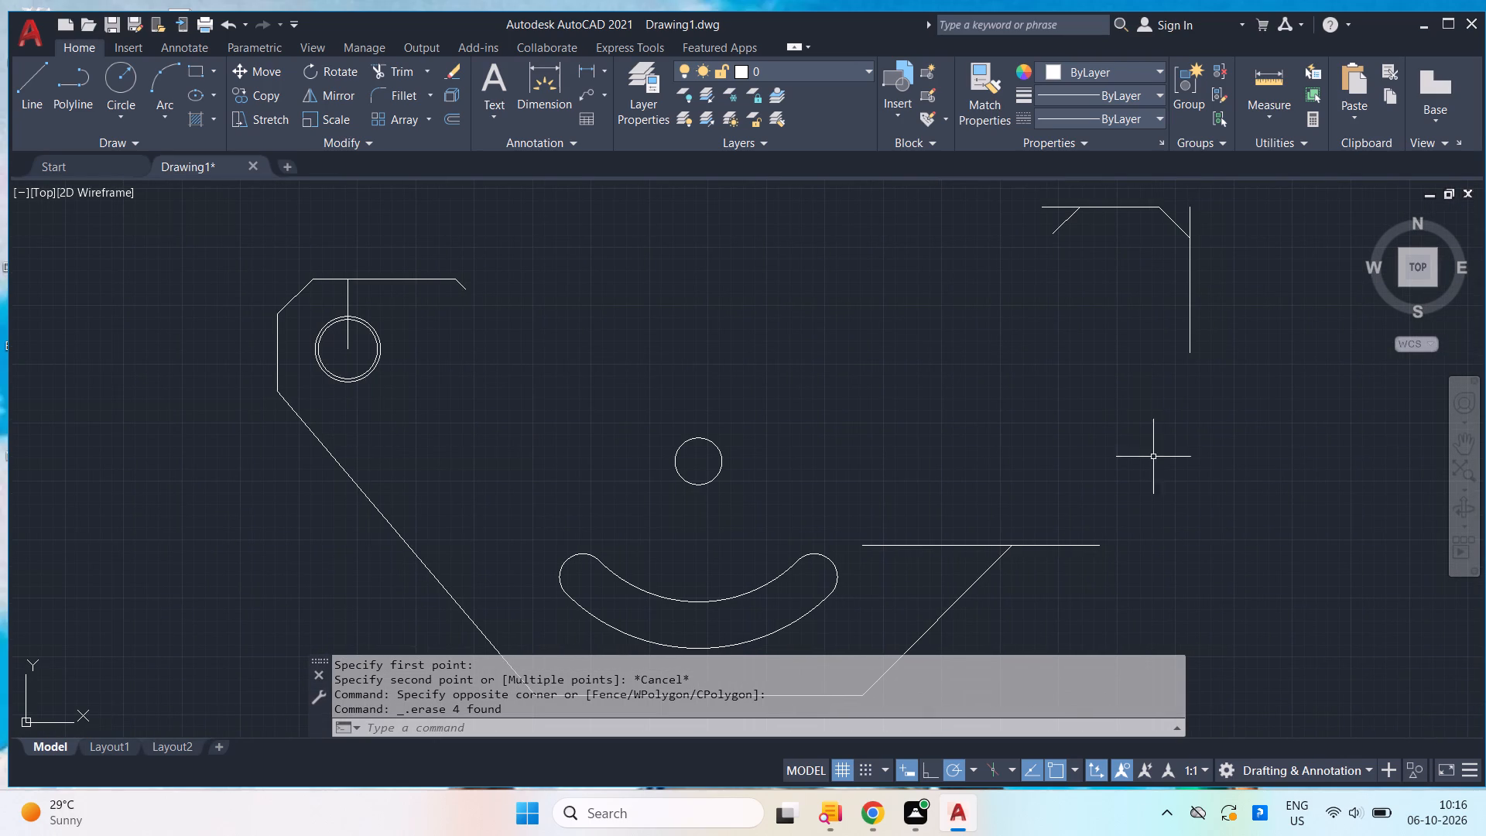
key(l)
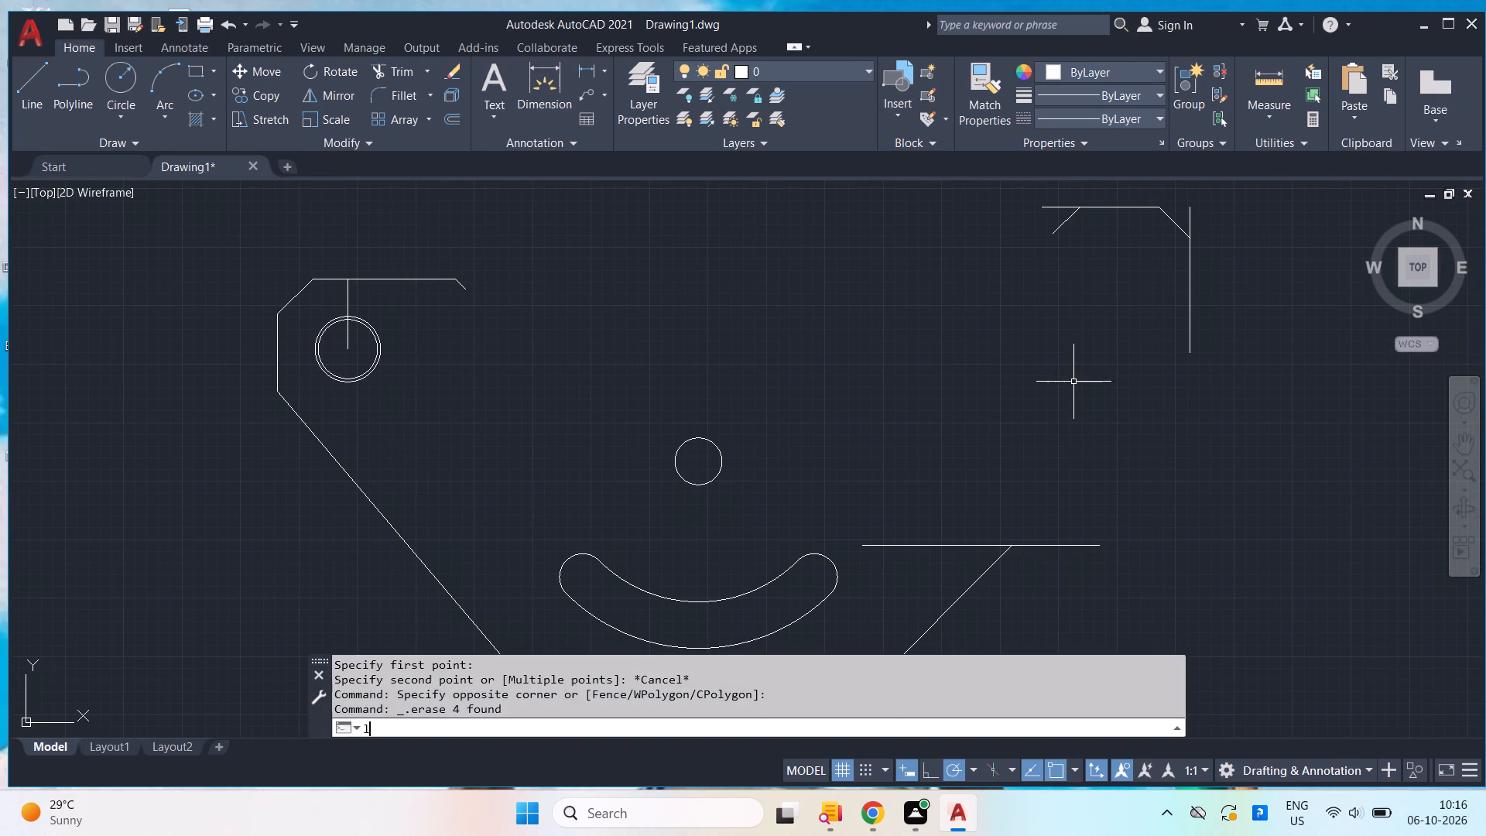
key(Return)
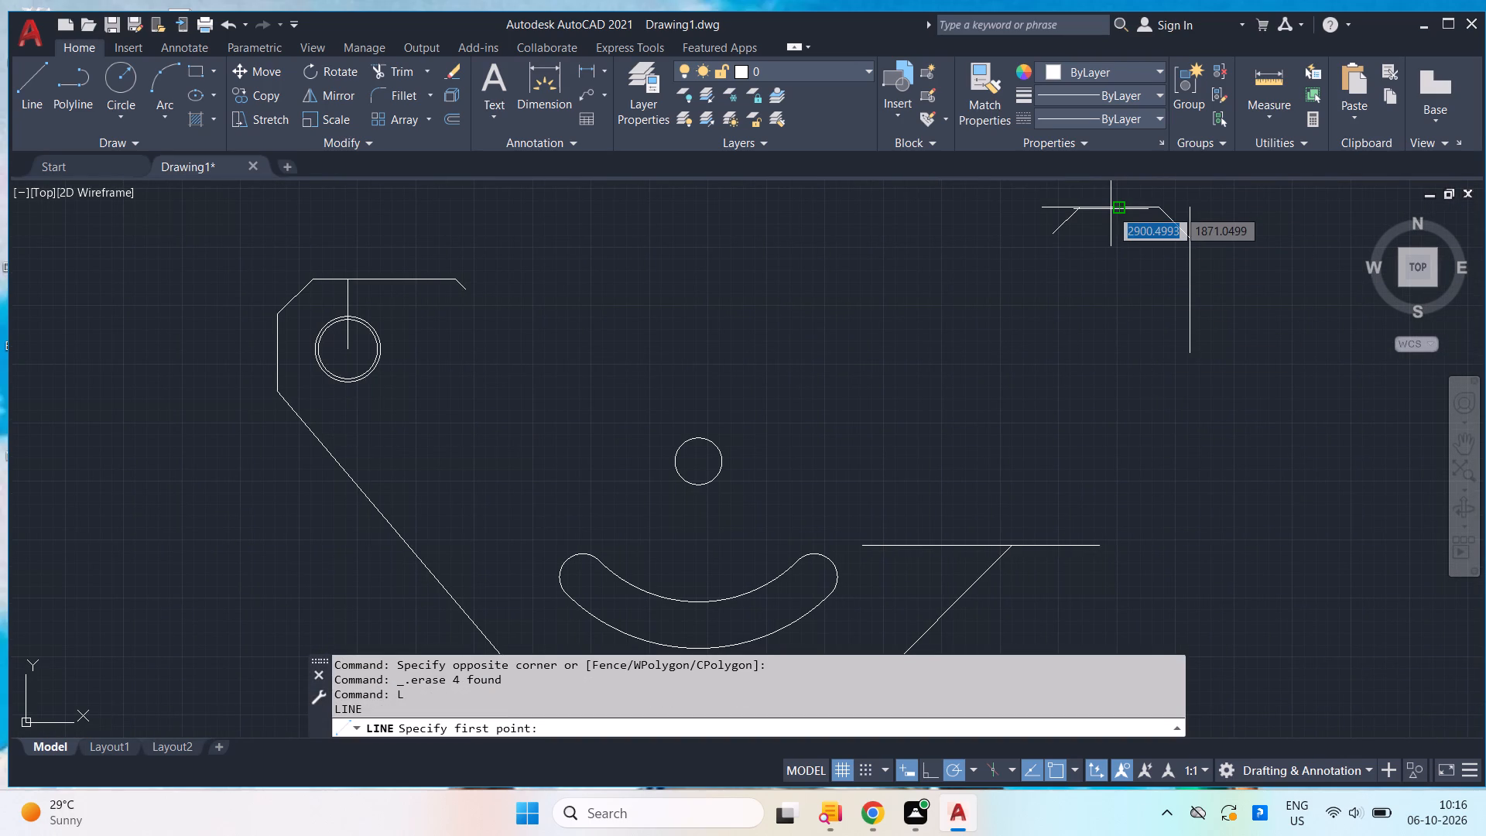
click(1111, 209)
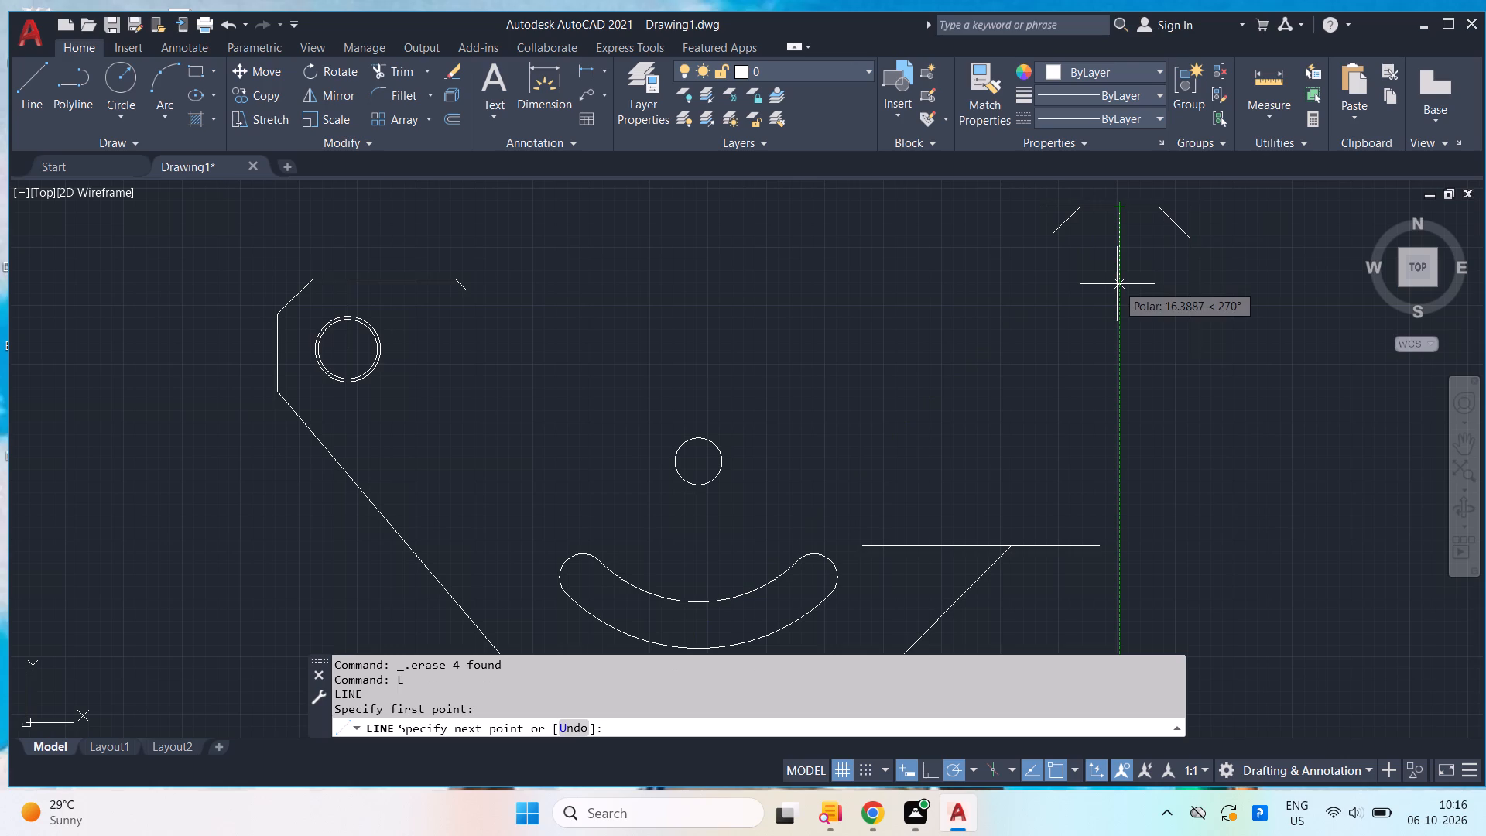
text(15)
key(Return)
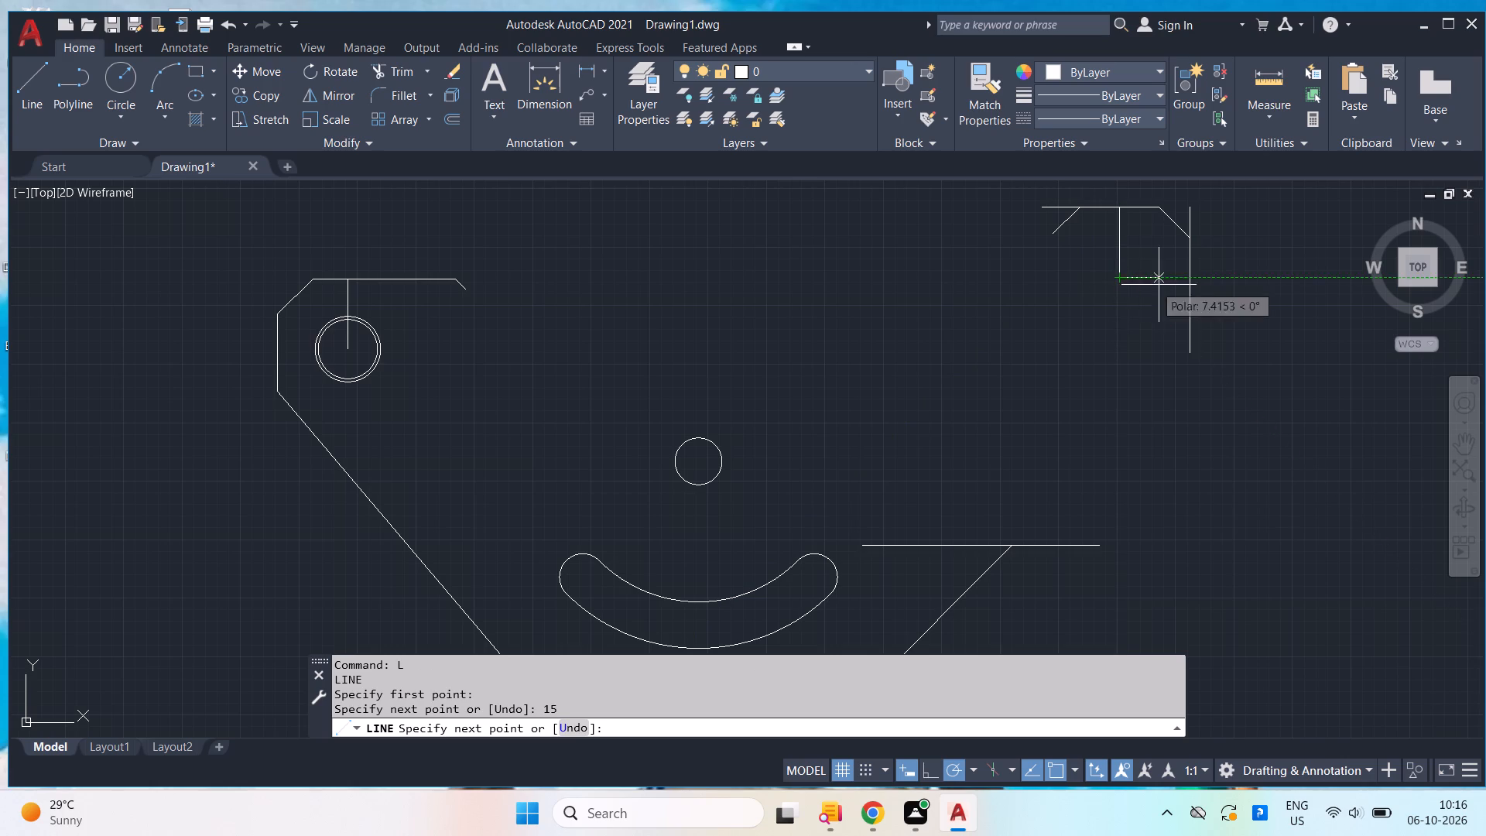
key(space)
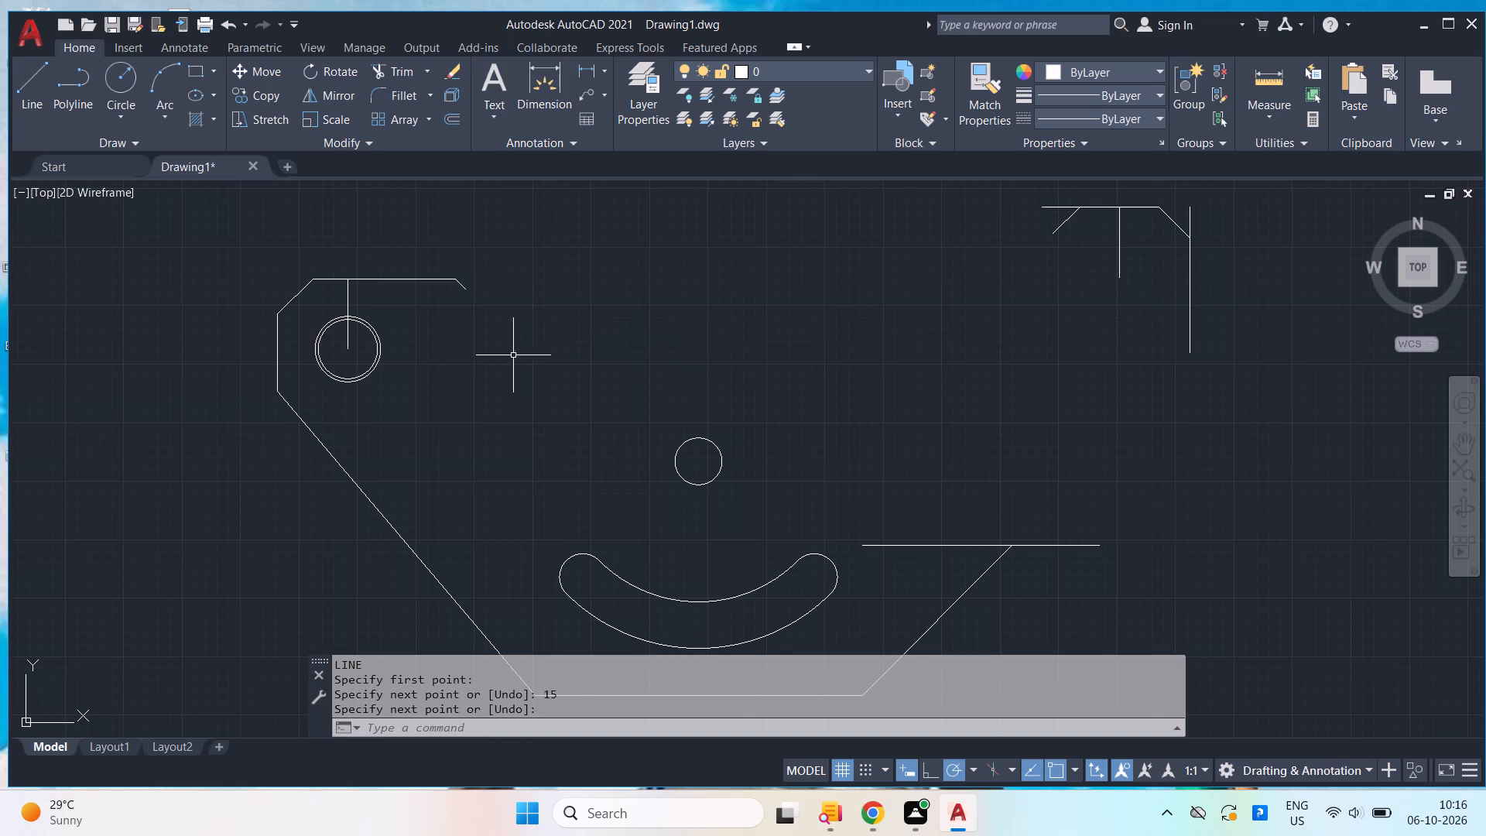
Copy the original lobe's concentric circles from their centre to the lower end of the 15-unit vertical line.
middle_drag(610, 409, 822, 293)
drag(645, 322, 629, 310)
click(580, 232)
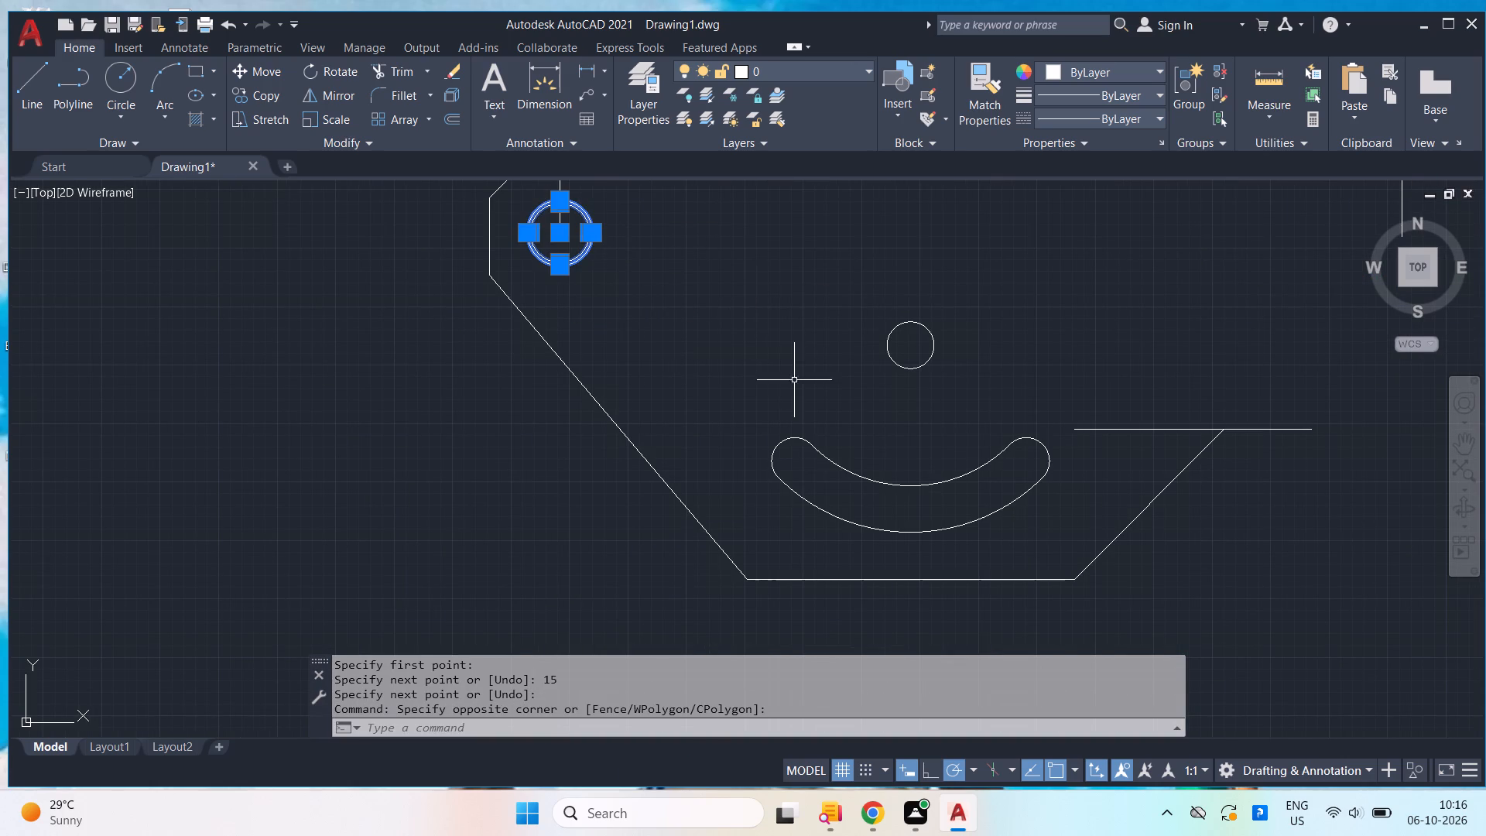
key(c)
key(o)
key(Return)
middle_drag(649, 239, 885, 422)
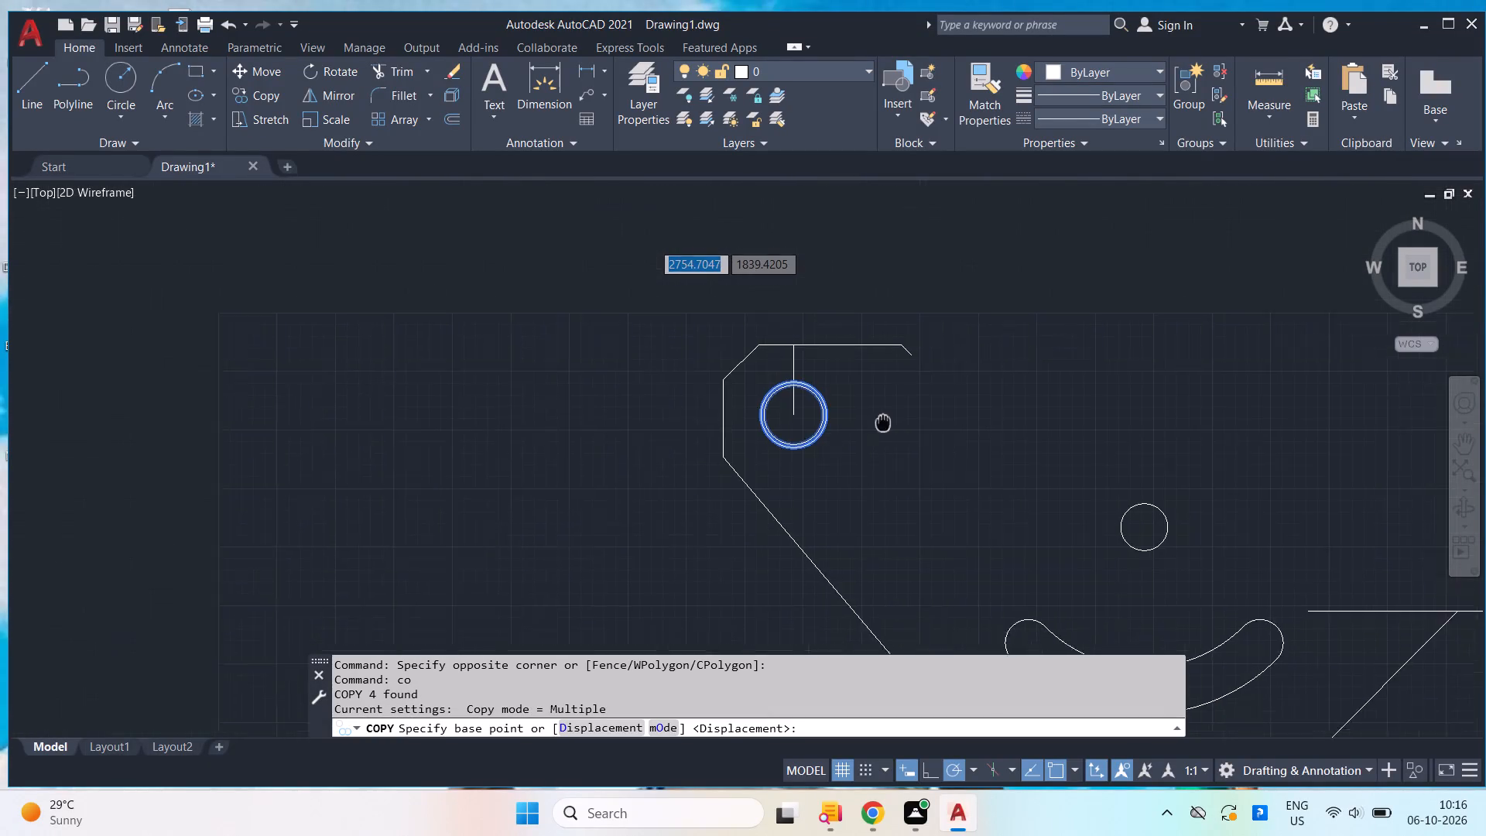
middle_drag(885, 422, 899, 435)
scroll(774, 446, up, 3)
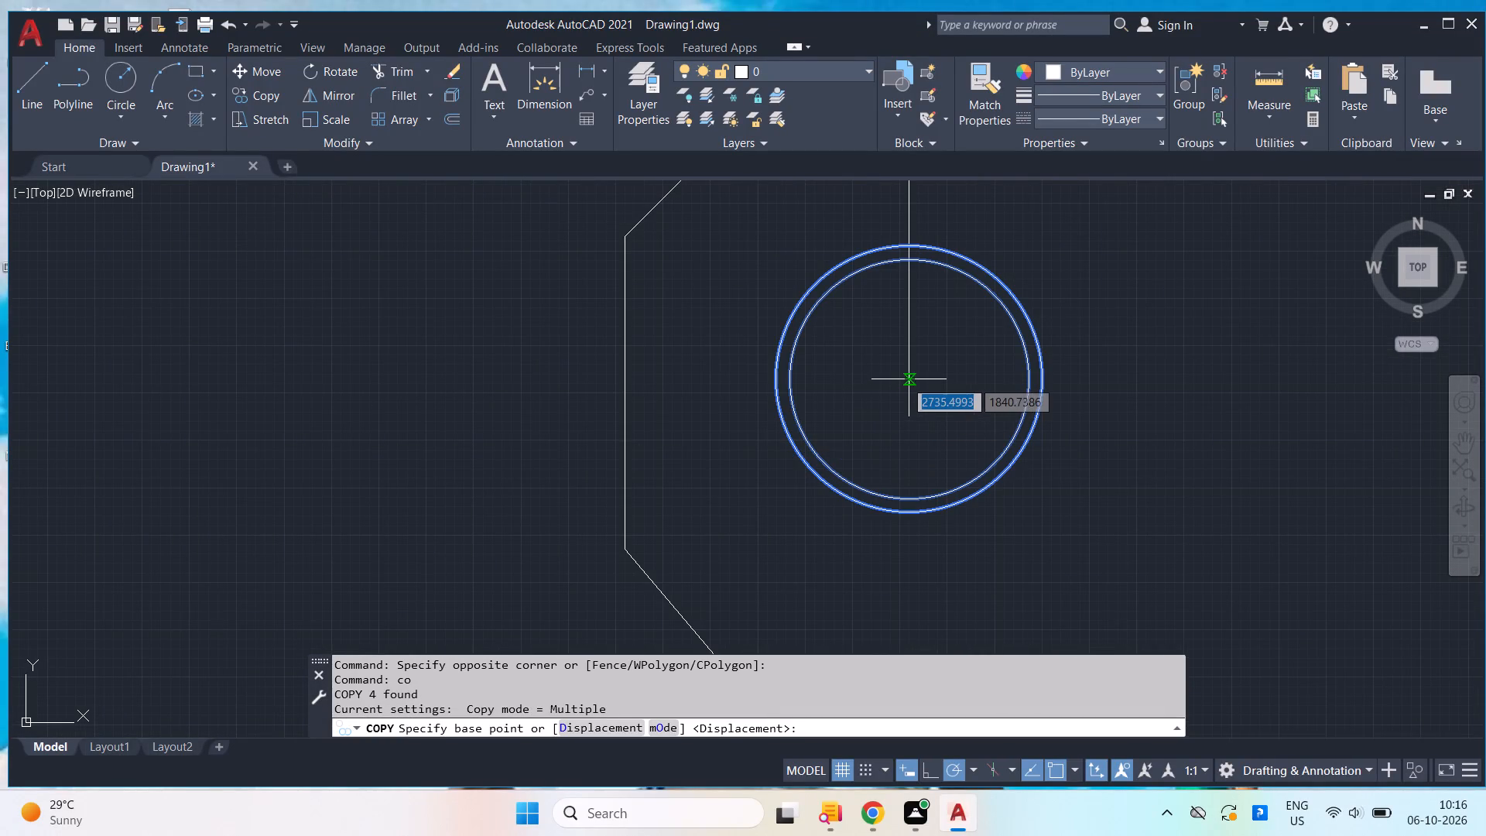
click(905, 380)
scroll(1245, 329, down, 5)
middle_drag(1265, 373, 511, 445)
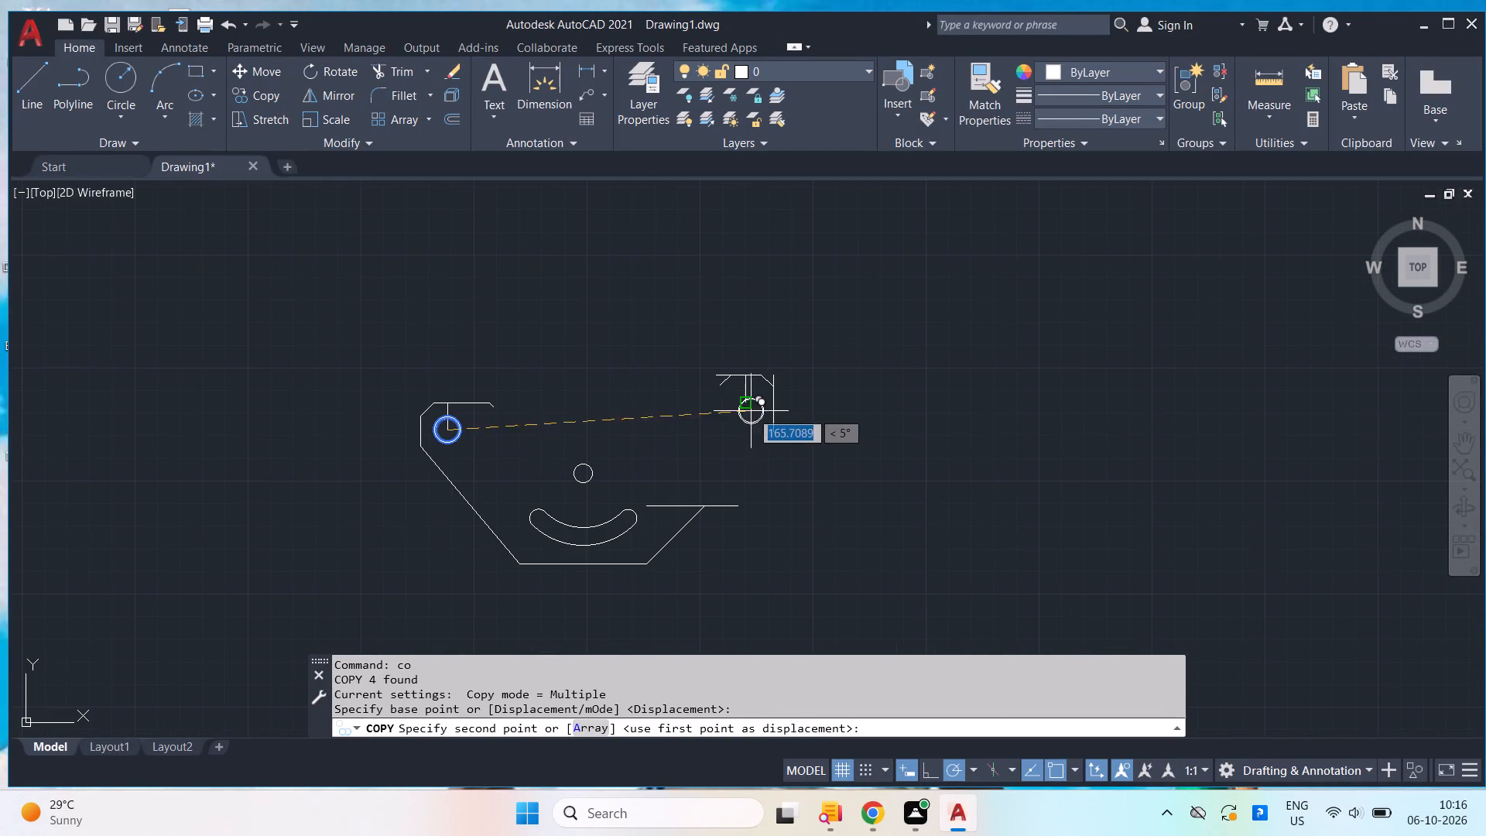
scroll(751, 411, up, 3)
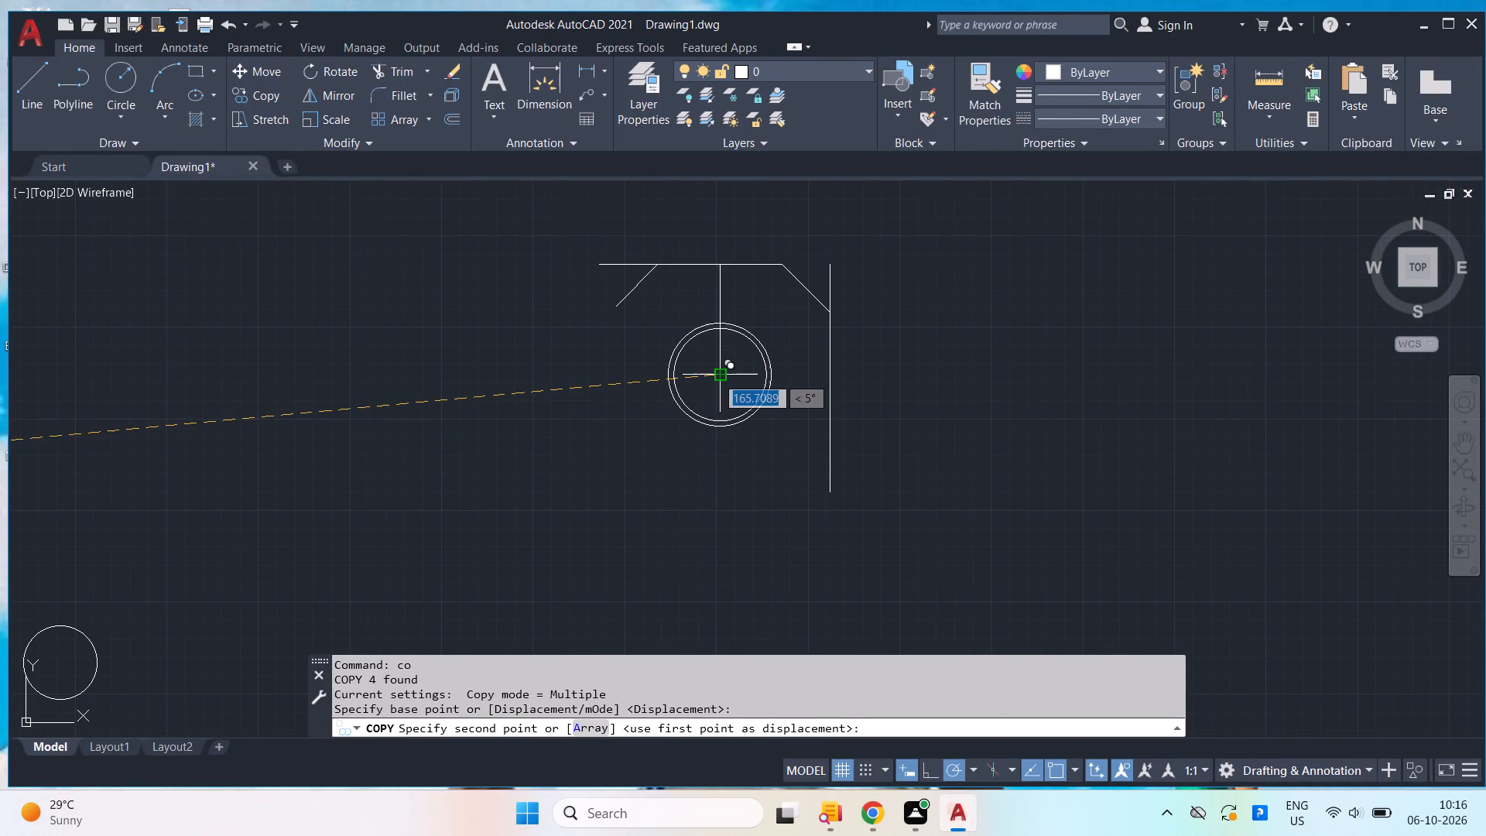
click(716, 376)
key(space)
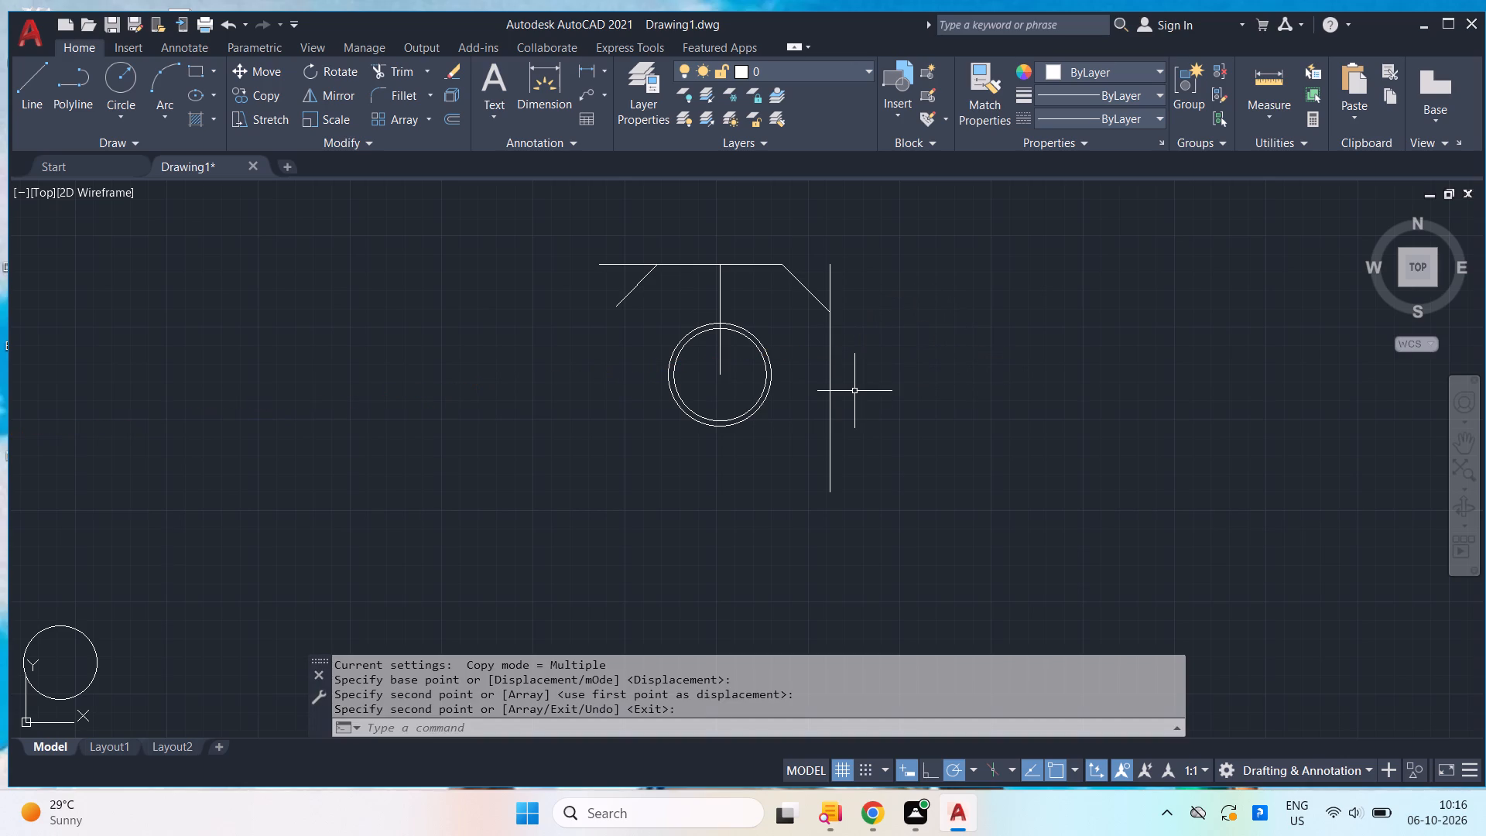
Quick-measure the length of the vertical line beside the copied lobe circles.
click(1266, 116)
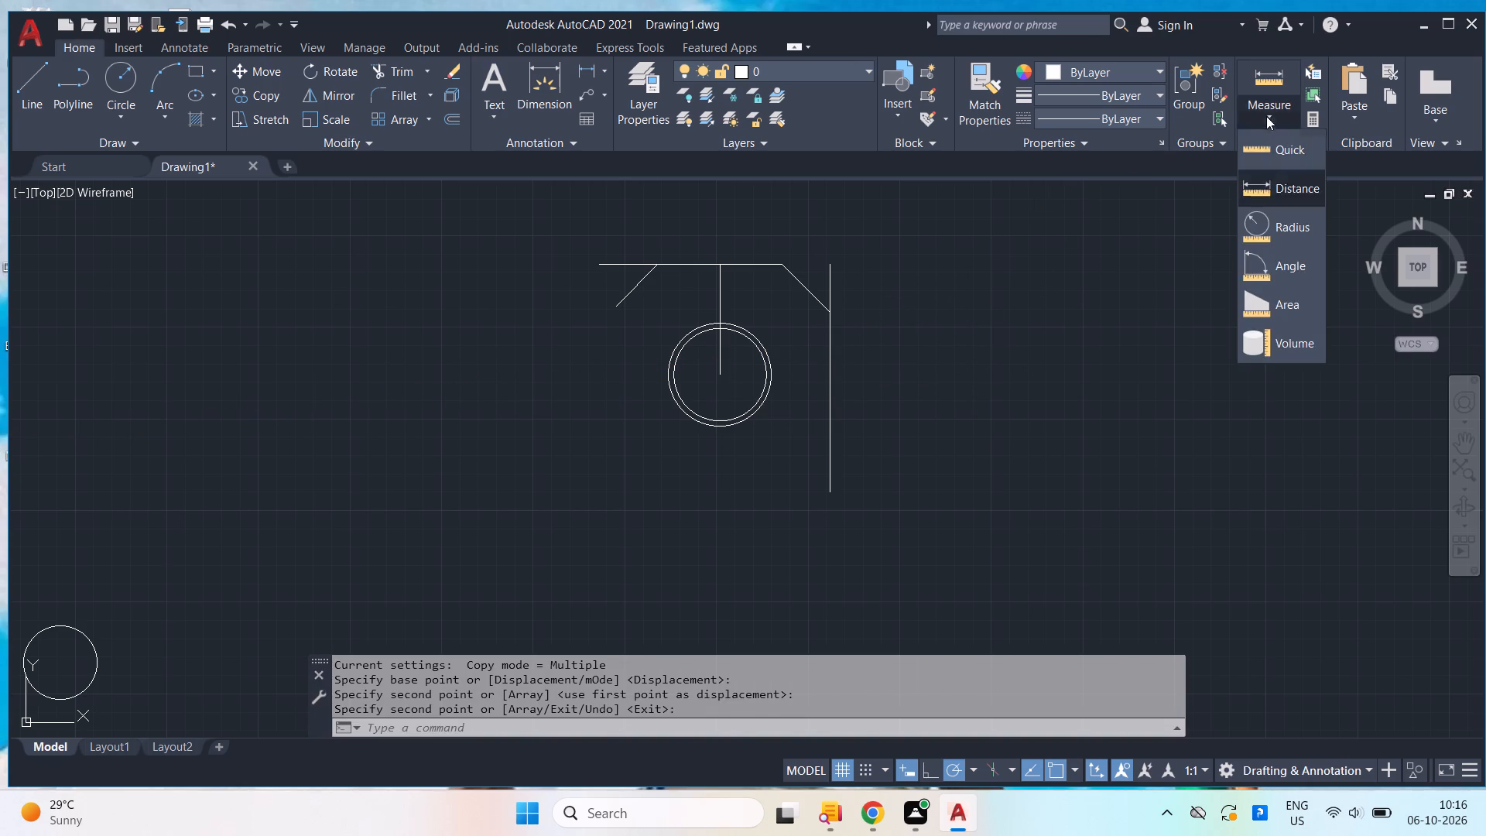
click(1272, 148)
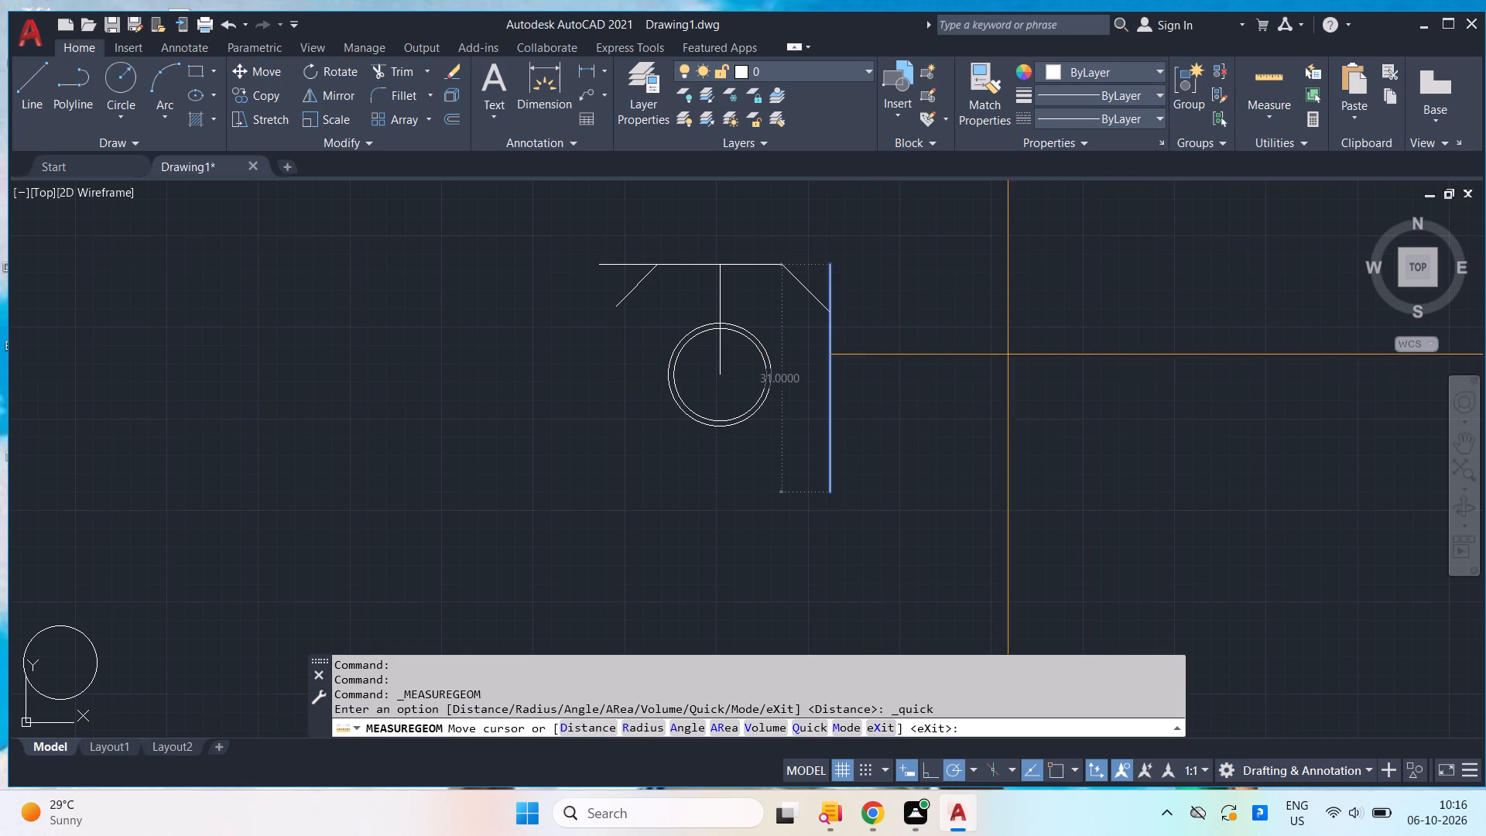
key(Escape)
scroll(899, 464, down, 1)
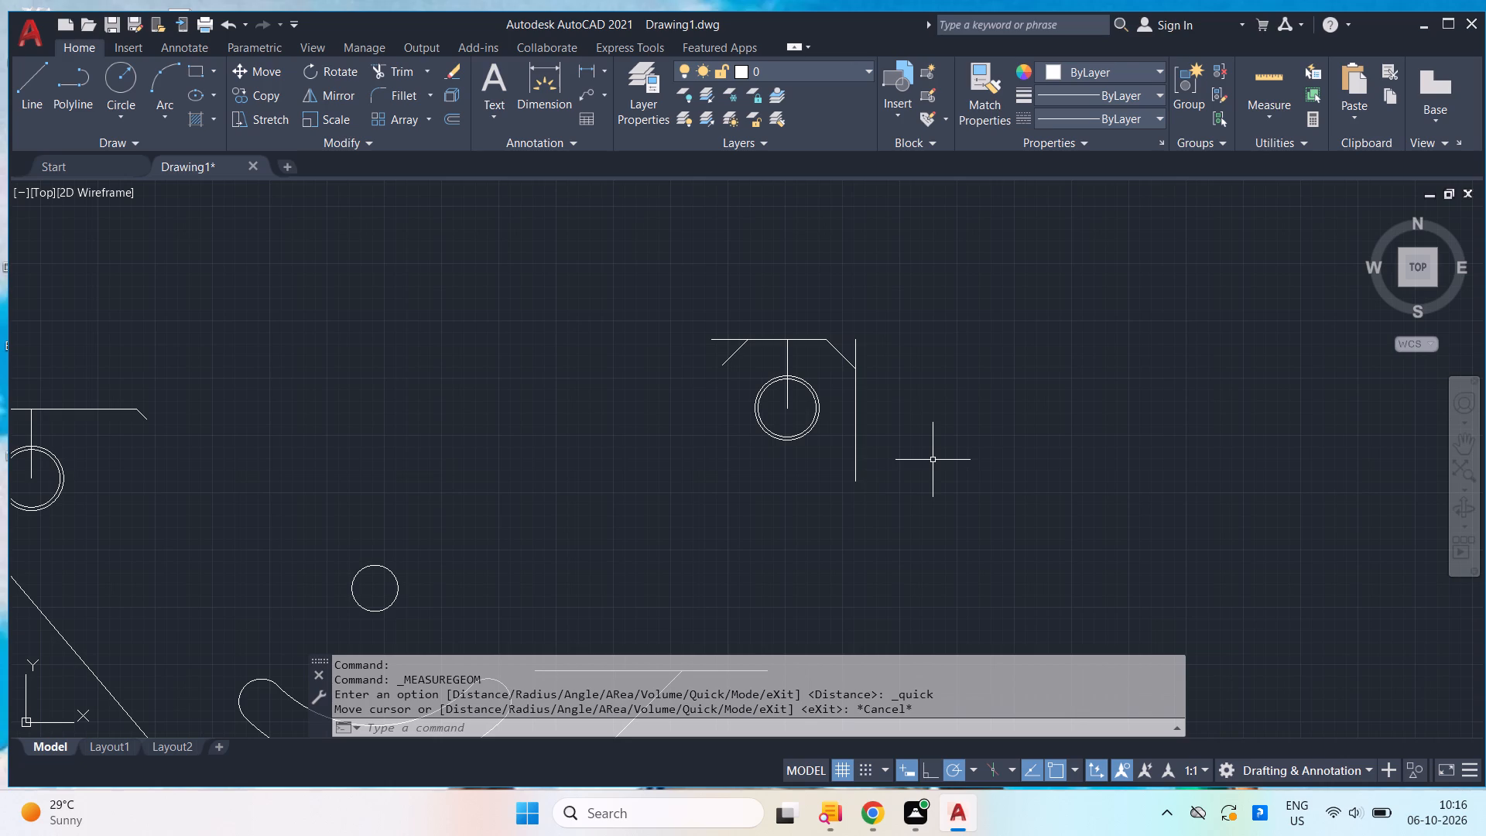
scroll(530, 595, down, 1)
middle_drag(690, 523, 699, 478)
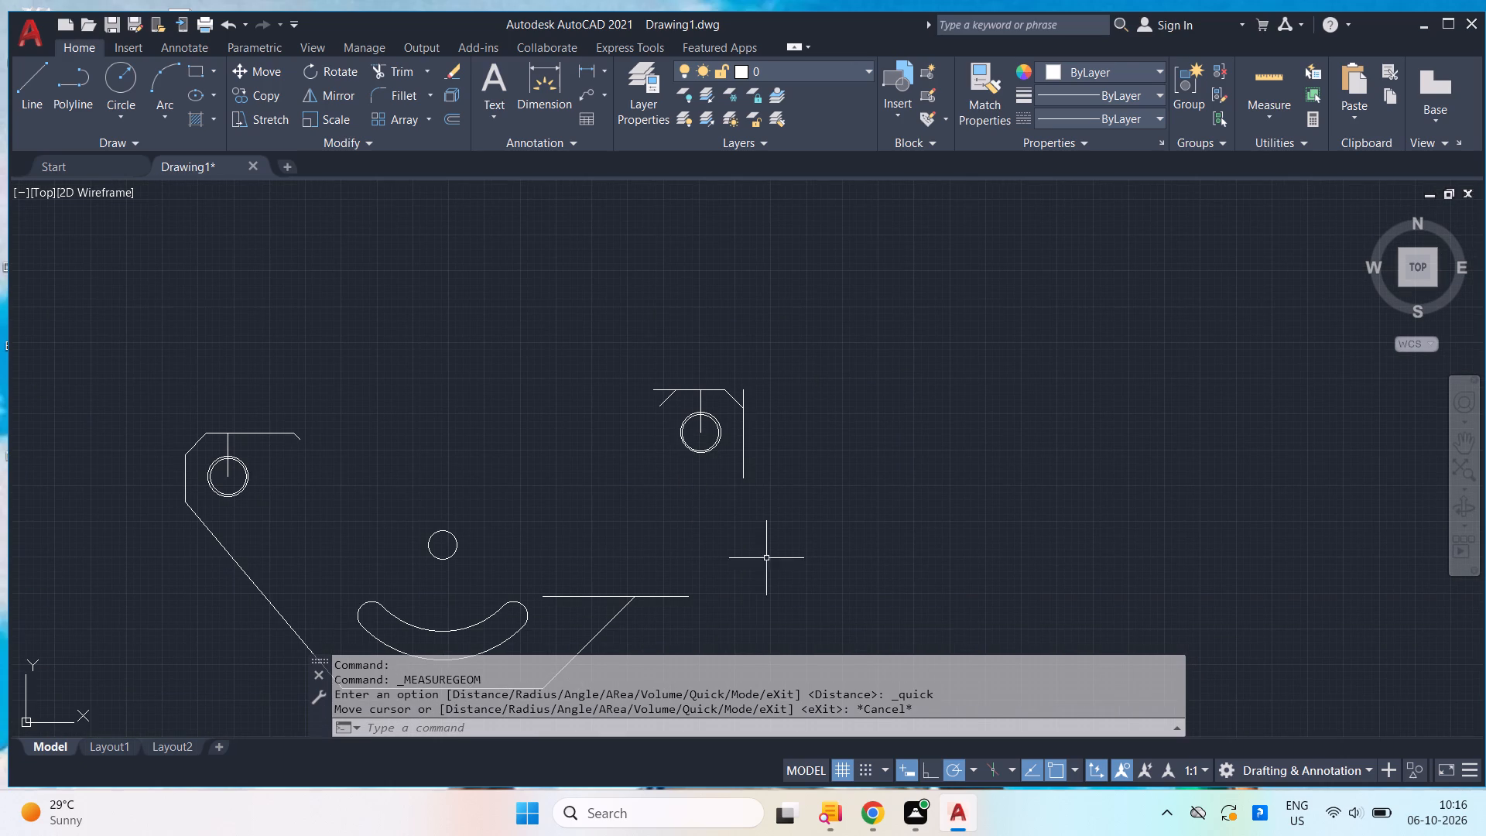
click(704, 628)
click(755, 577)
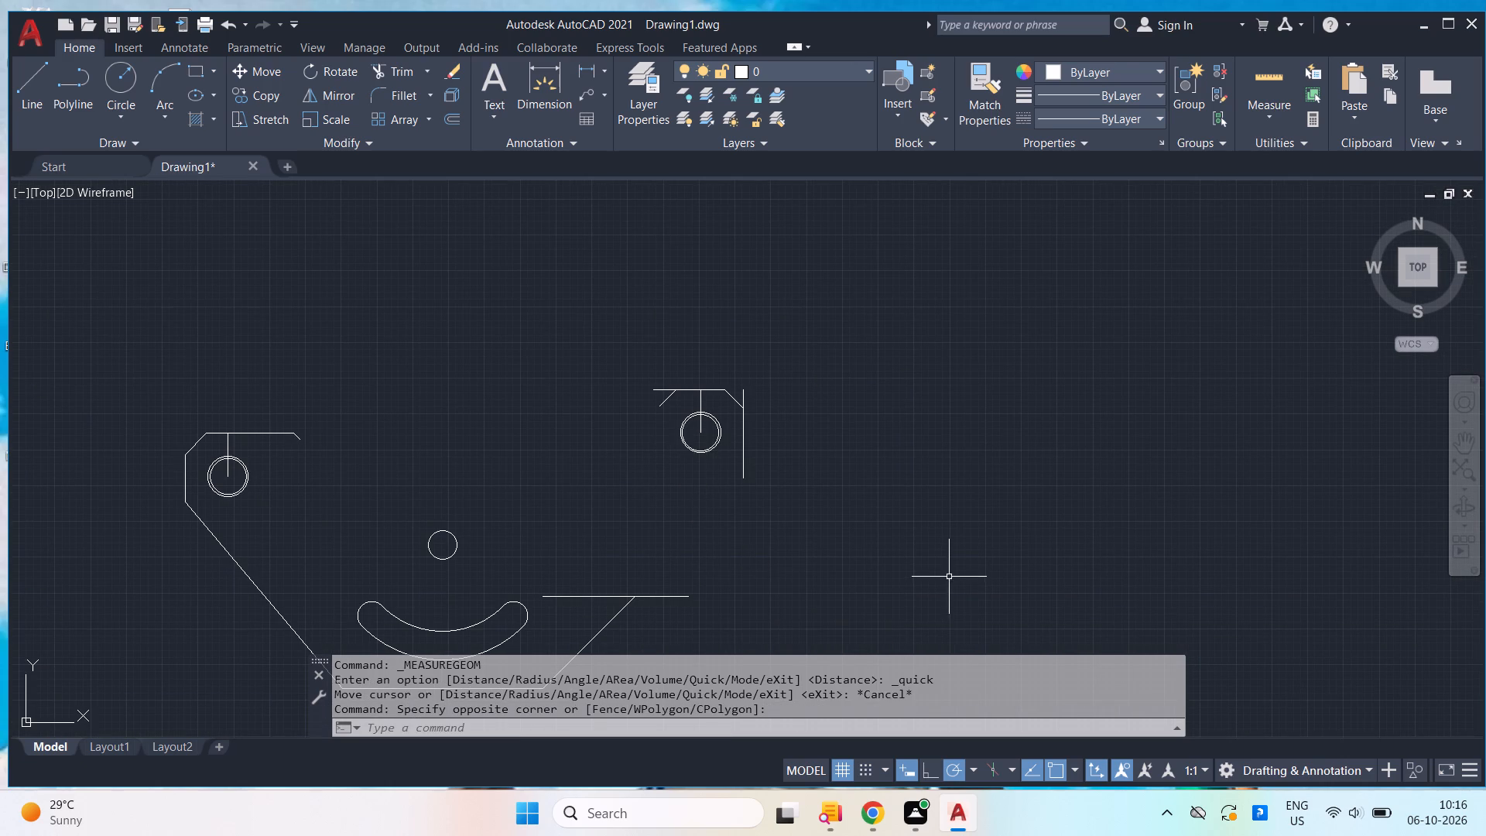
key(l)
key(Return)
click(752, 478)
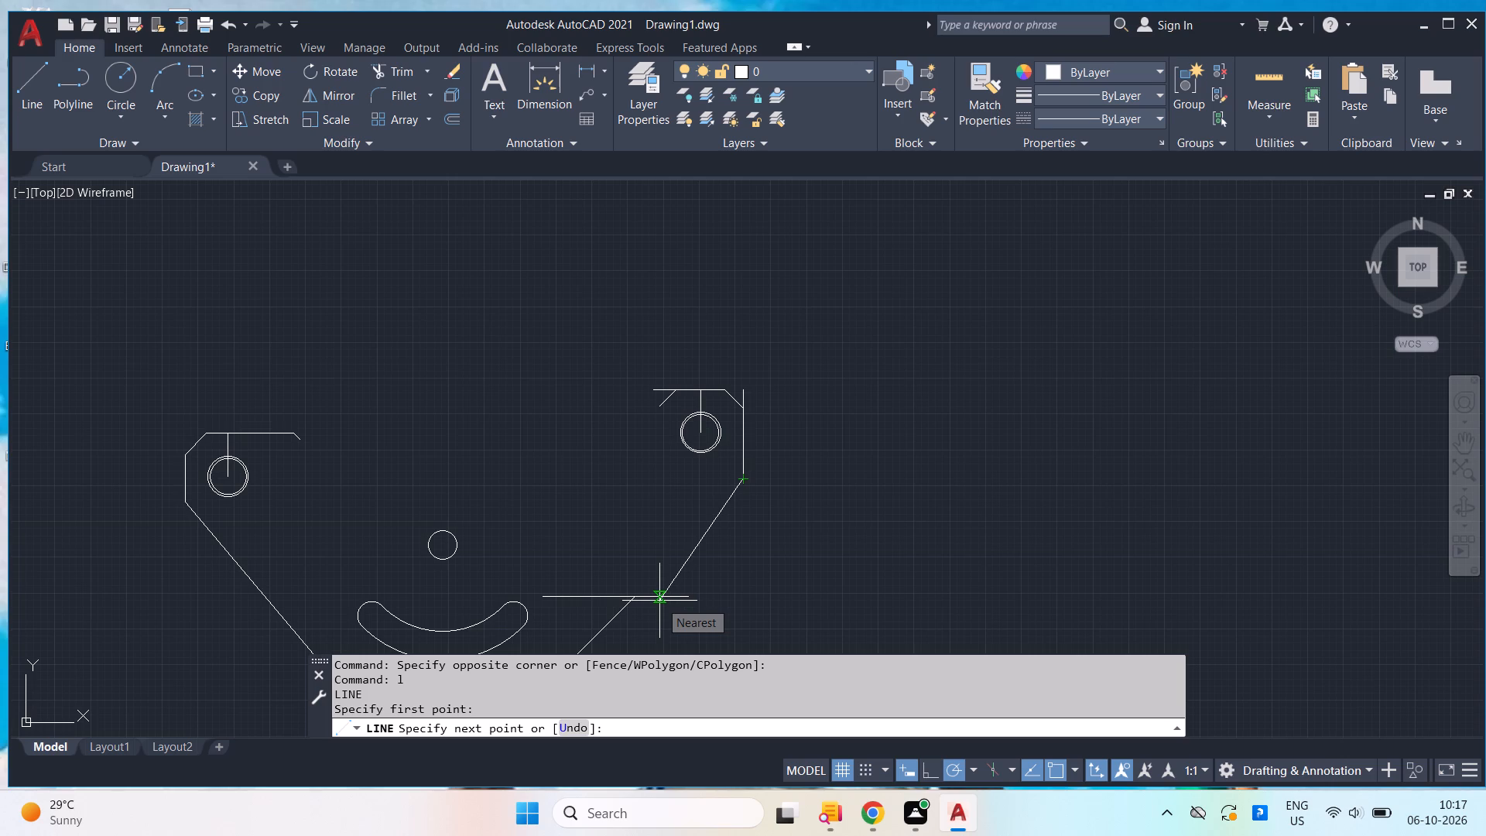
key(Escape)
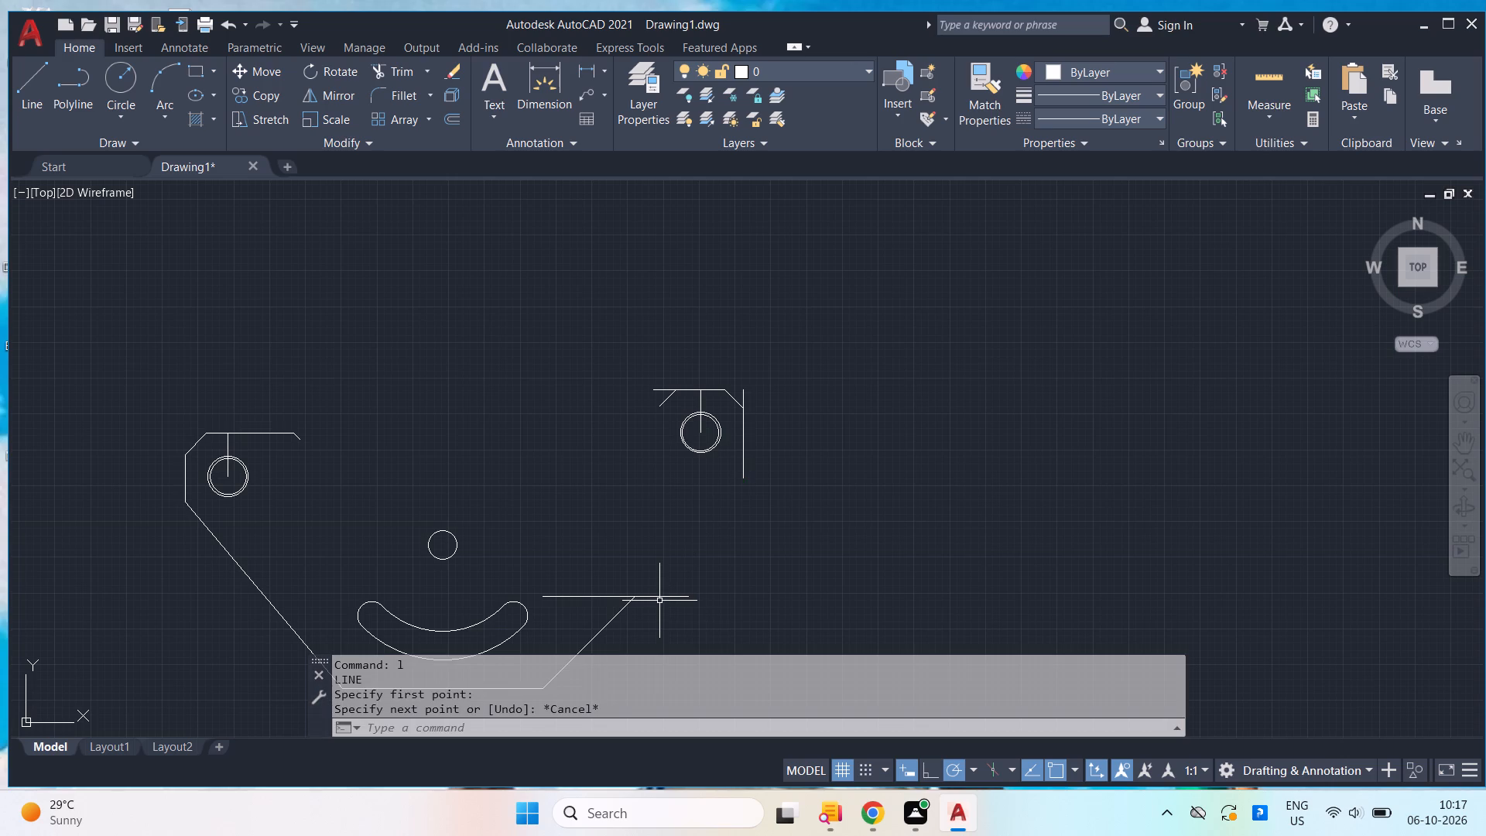
Erase the second lobe's lines and concentric circles together with the horizontal line at the upper end of the slanted edge.
drag(755, 598, 707, 522)
click(642, 348)
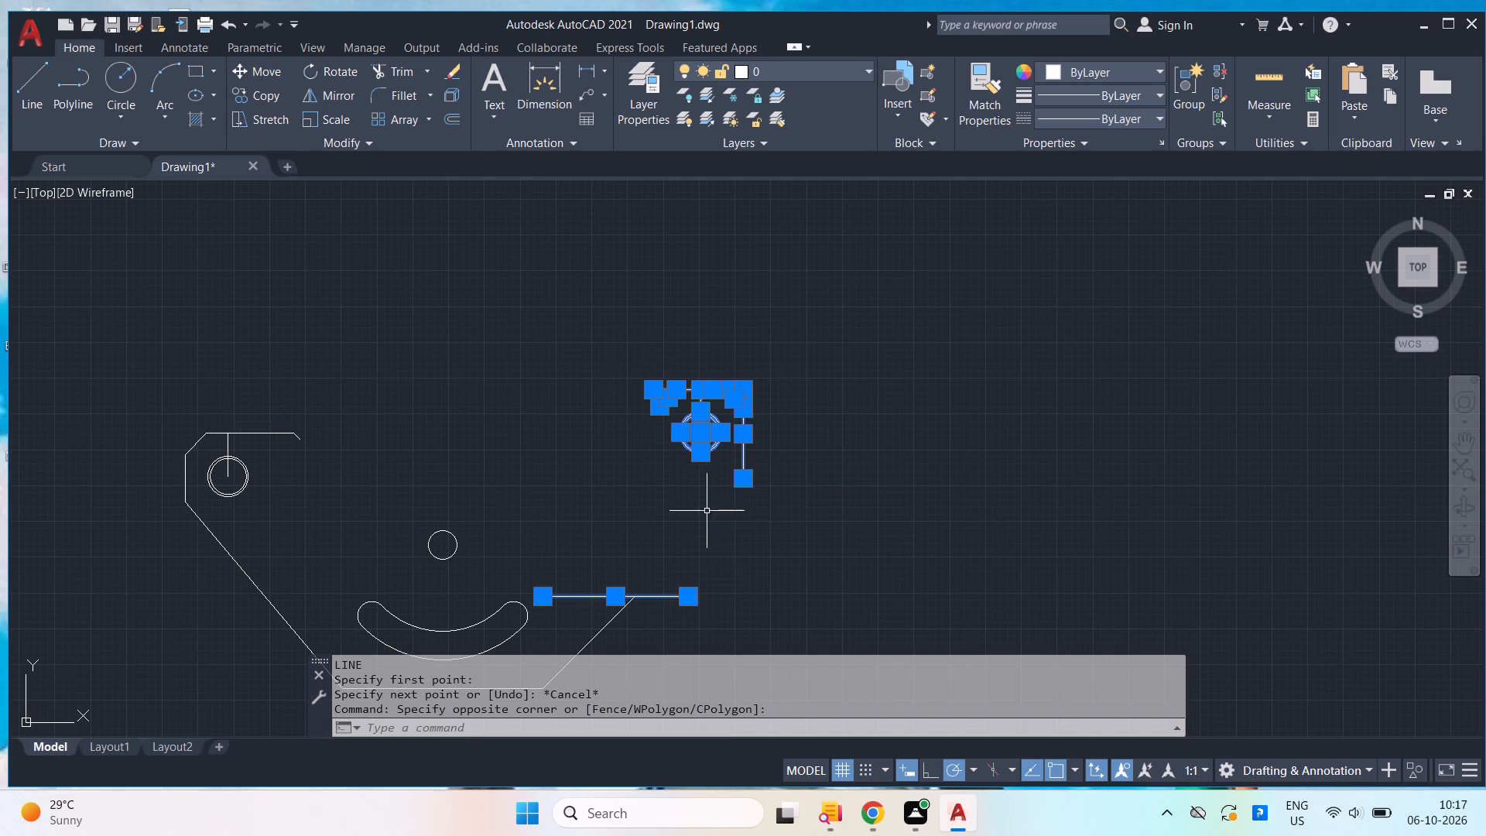
key(Delete)
Draw a 51-unit horizontal line to the right, starting 15 units directly above the centre hole's centre.
scroll(580, 503, up, 1)
middle_drag(630, 488, 741, 446)
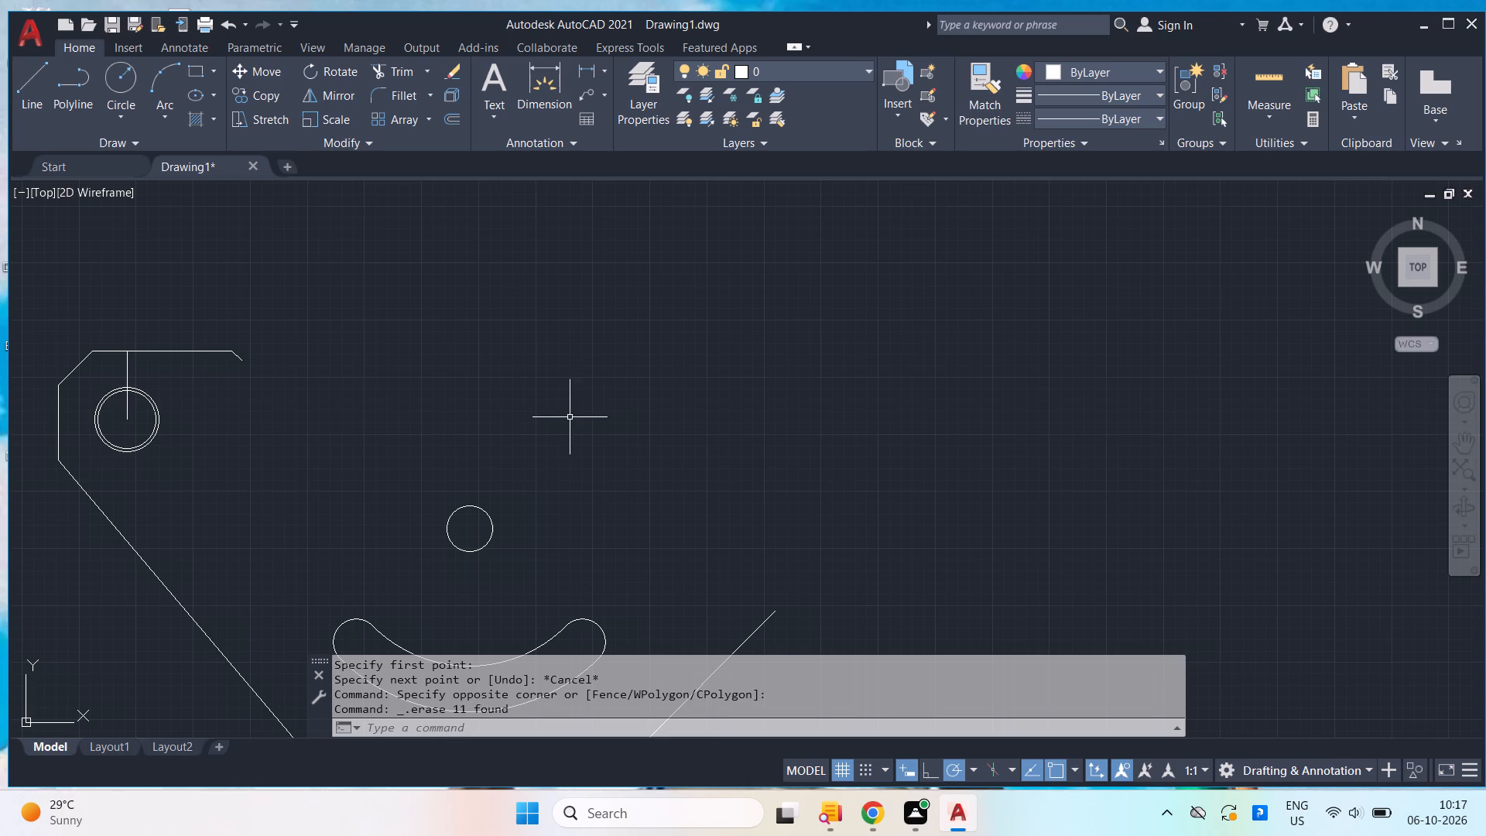
key(l)
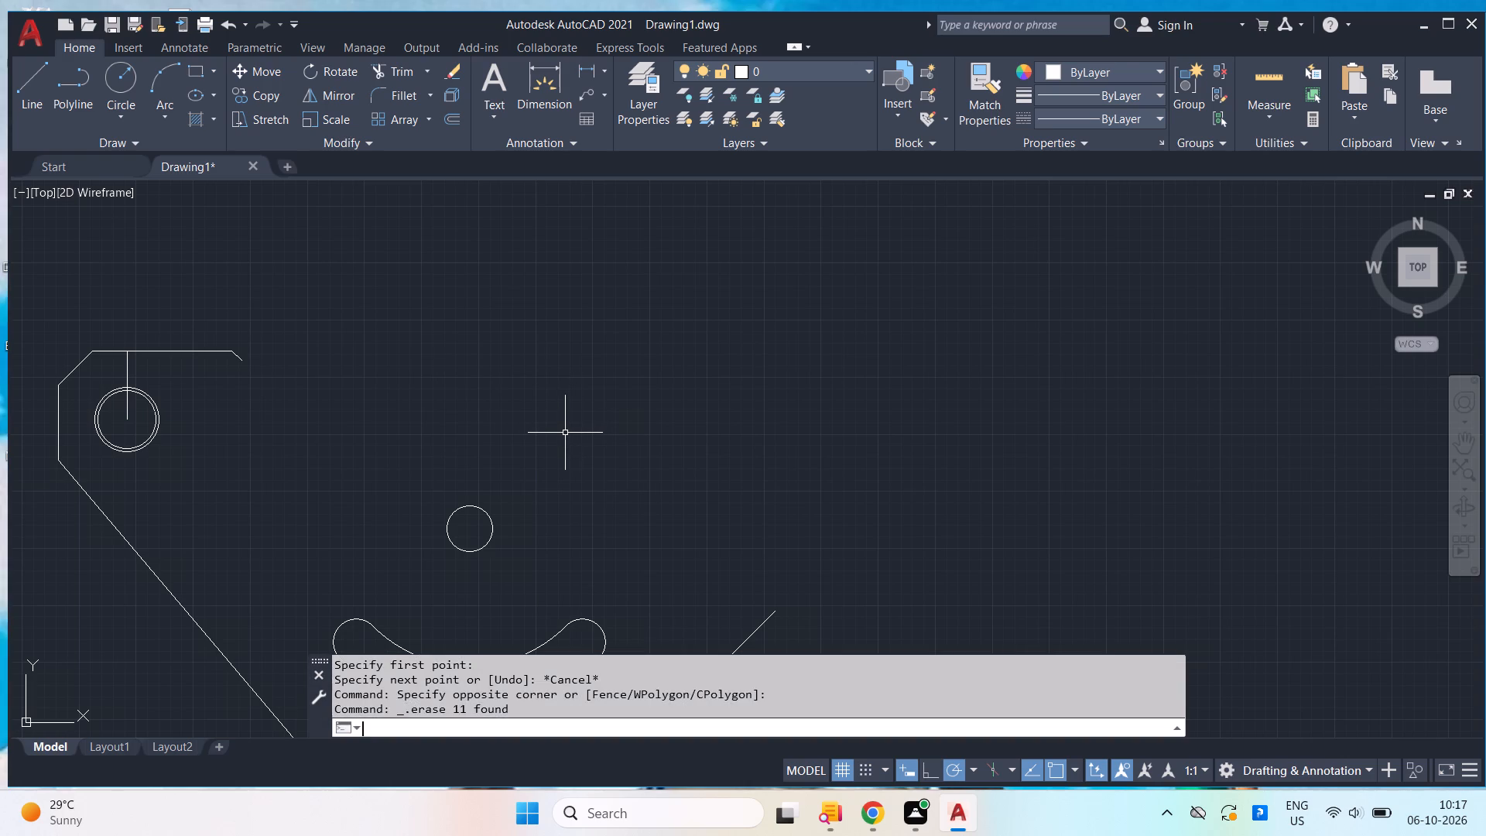
key(Return)
scroll(282, 586, up, 2)
scroll(585, 499, down, 2)
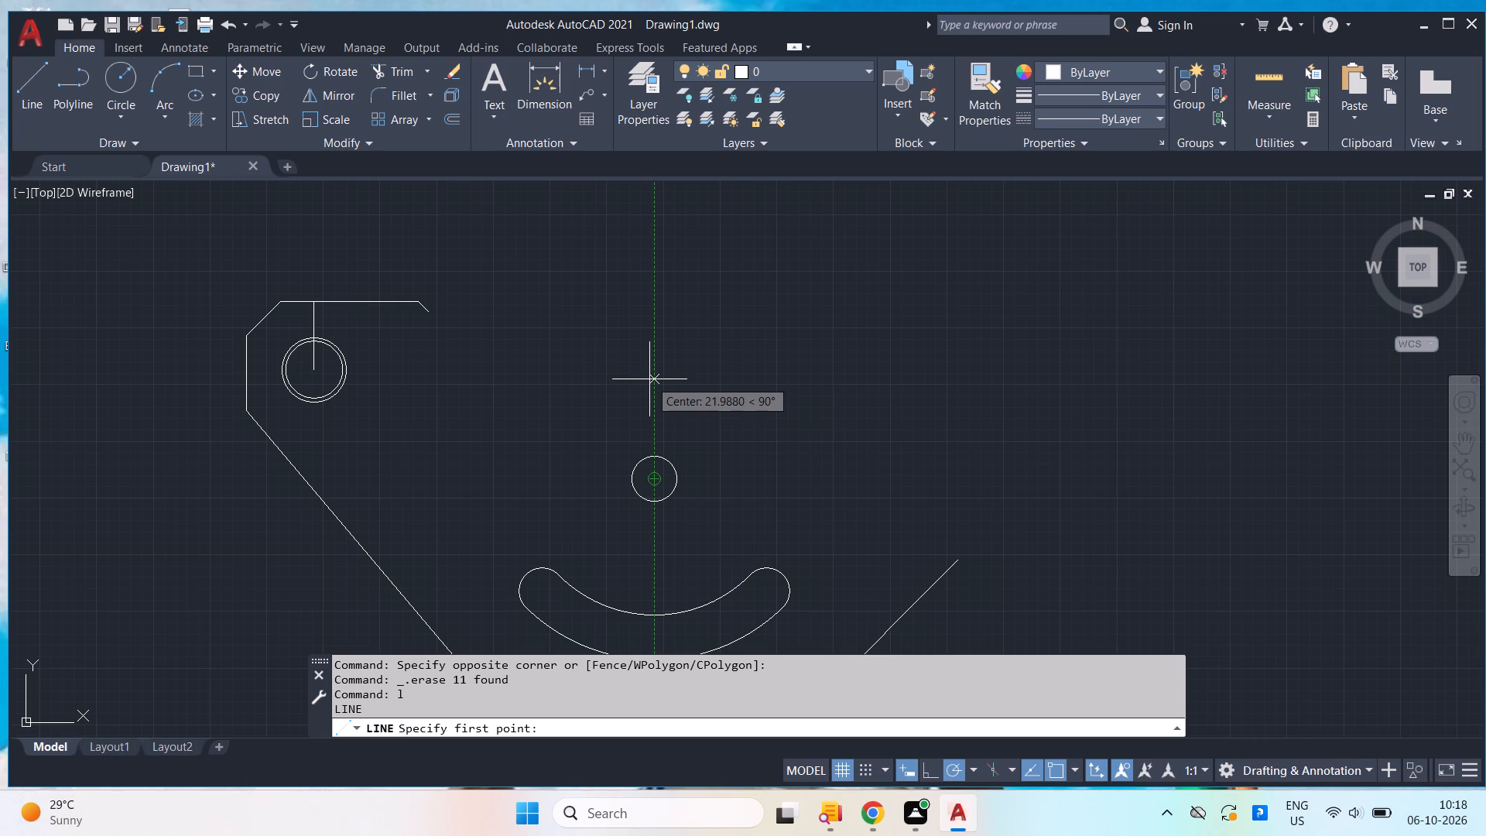
text(15)
key(Return)
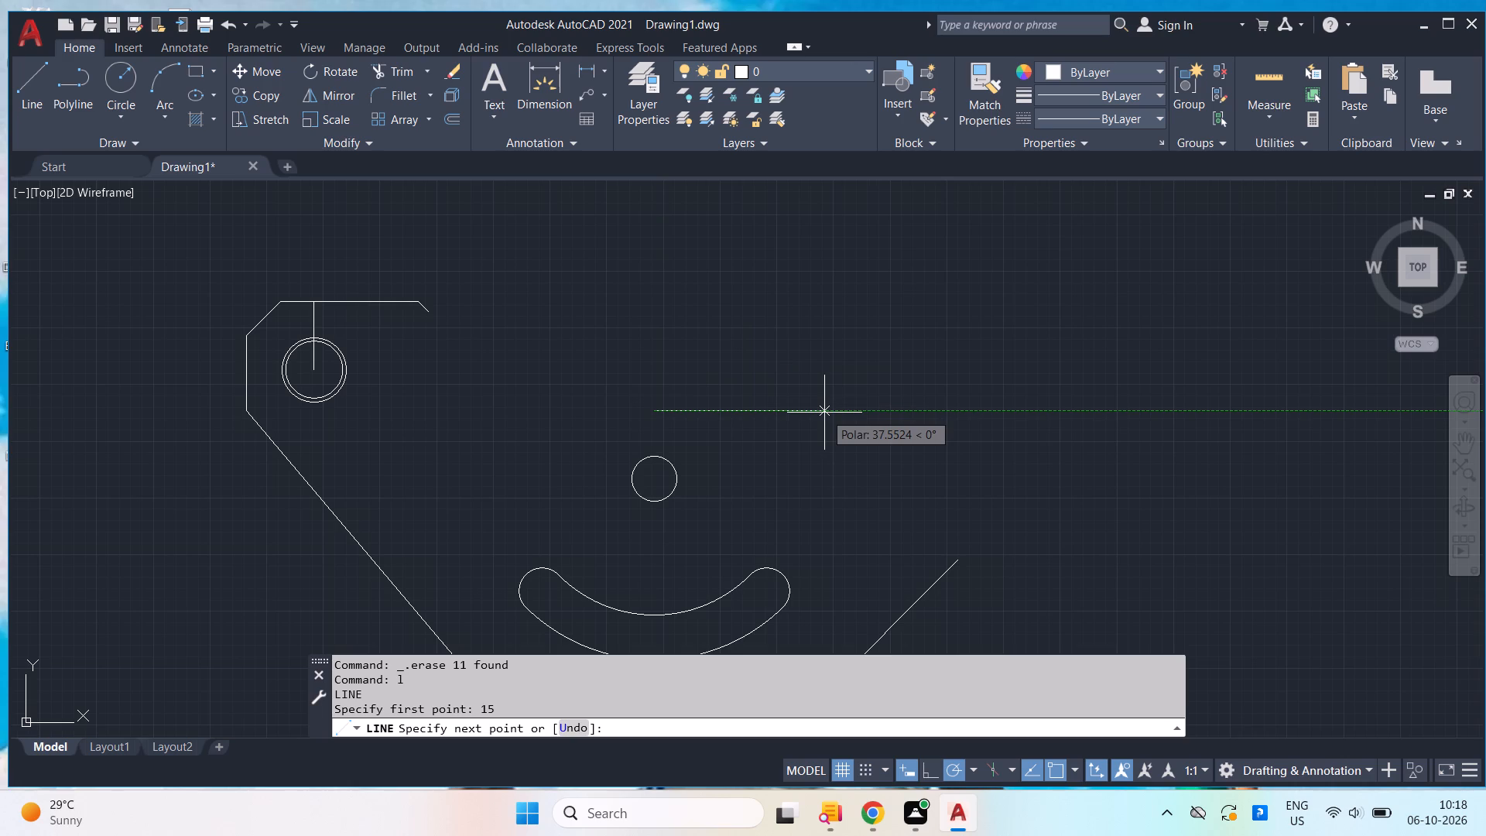
text(51)
key(Return)
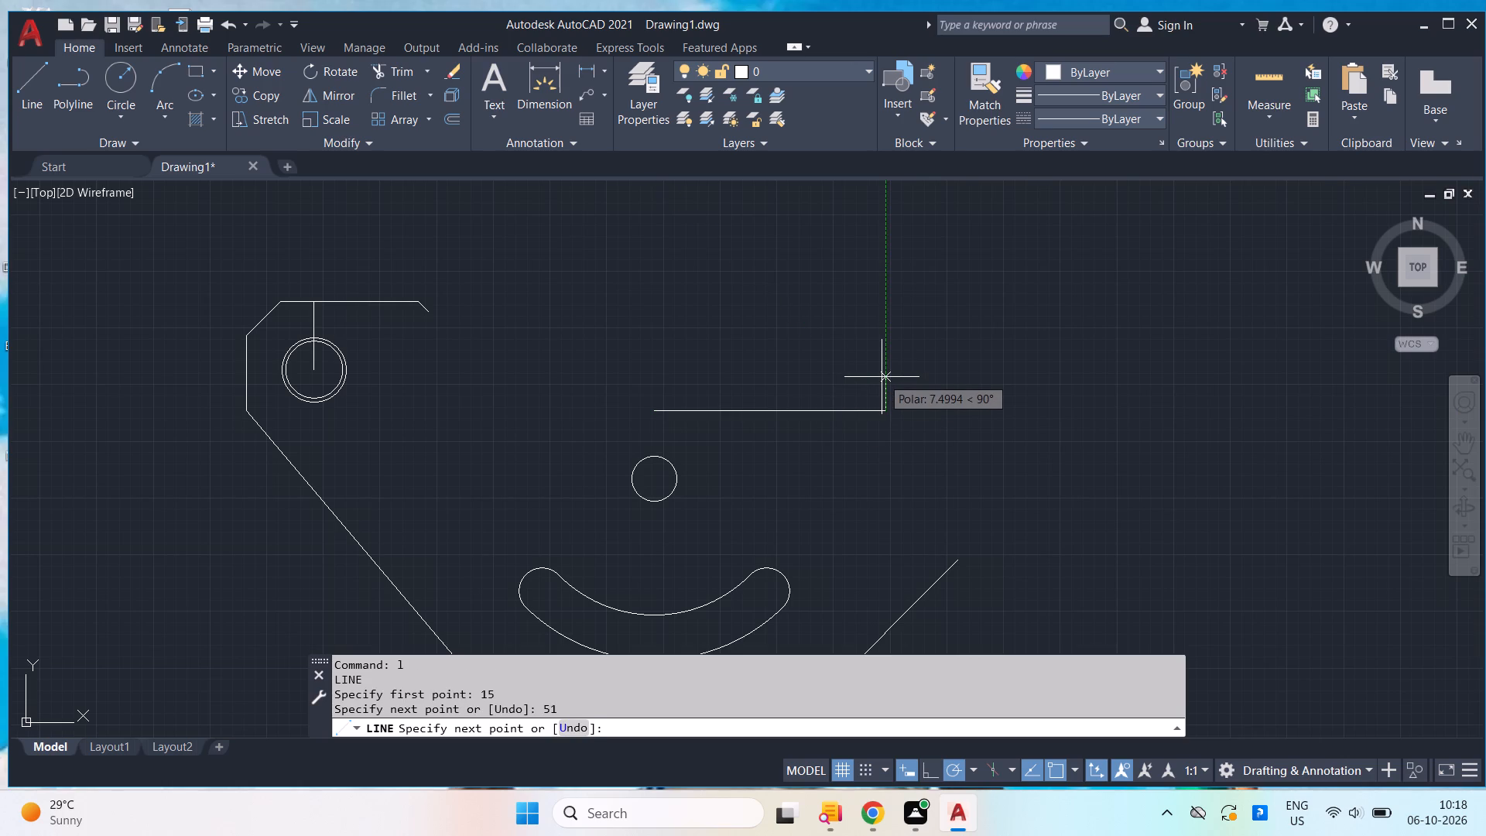
key(space)
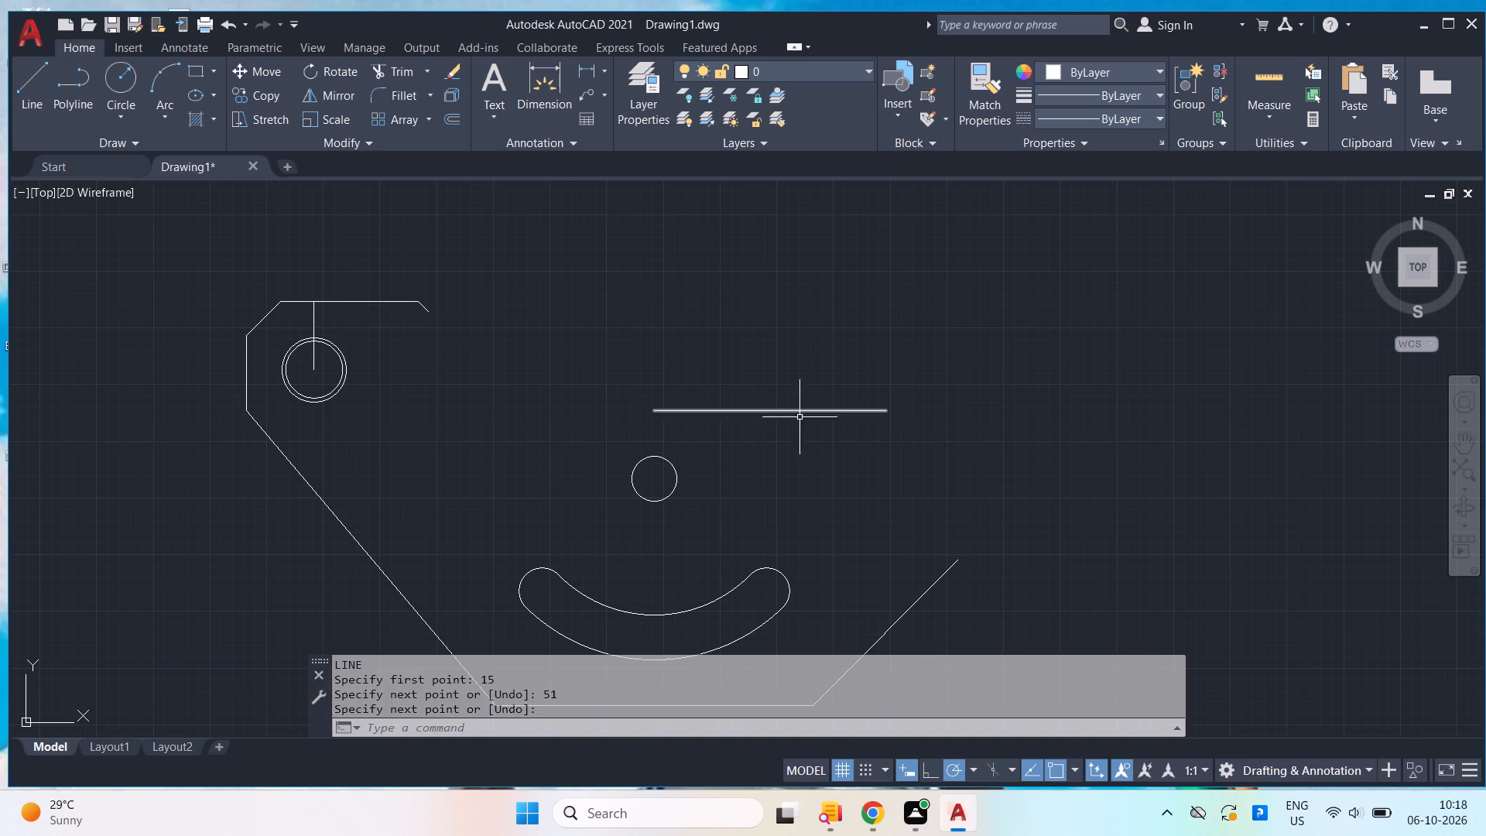
Draw a 32-unit horizontal line to the left from the starting end of the 51-unit line.
key(space)
click(659, 413)
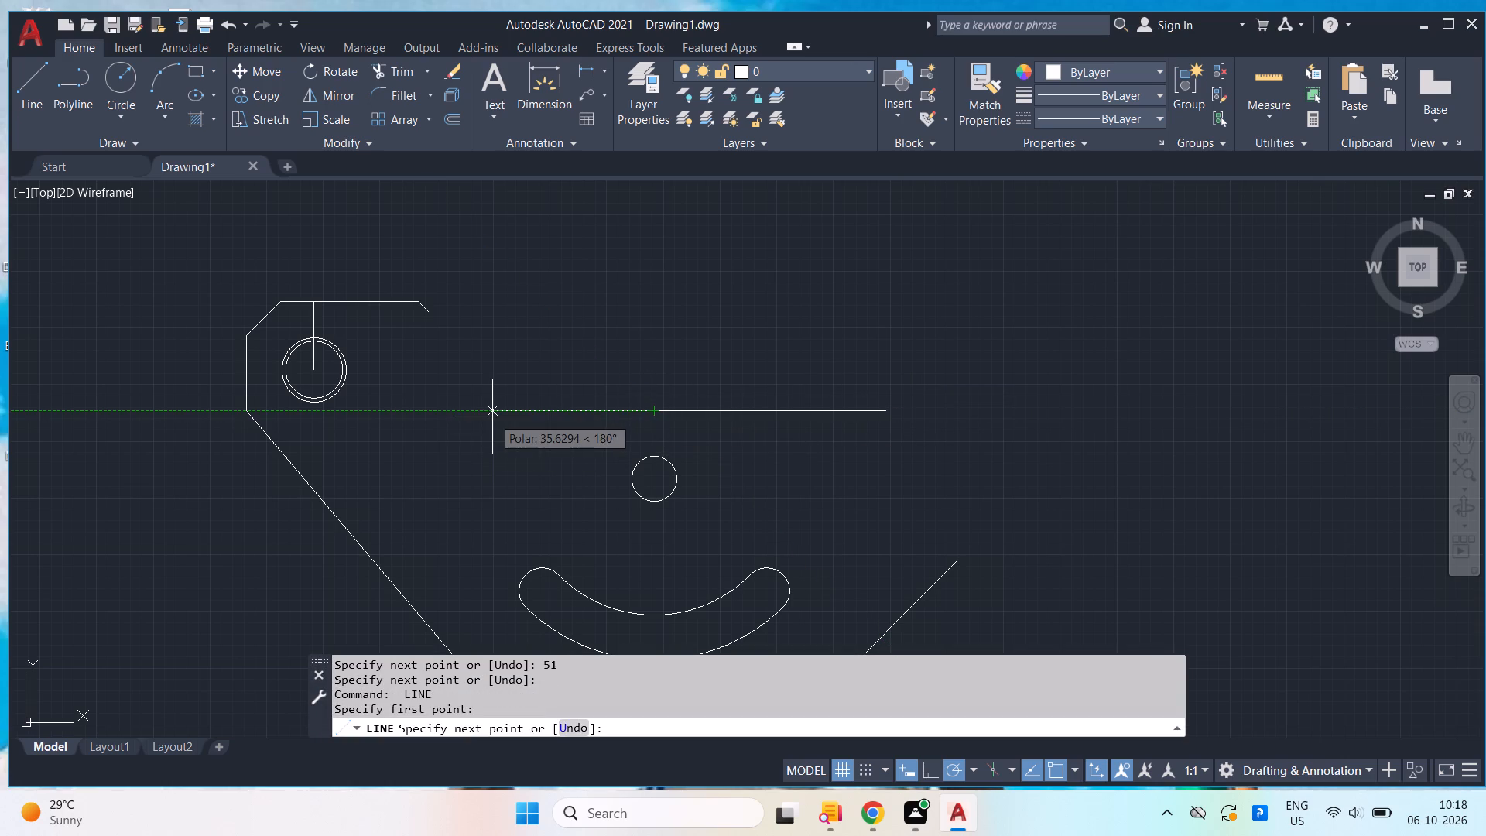
text(32)
key(Return)
key(space)
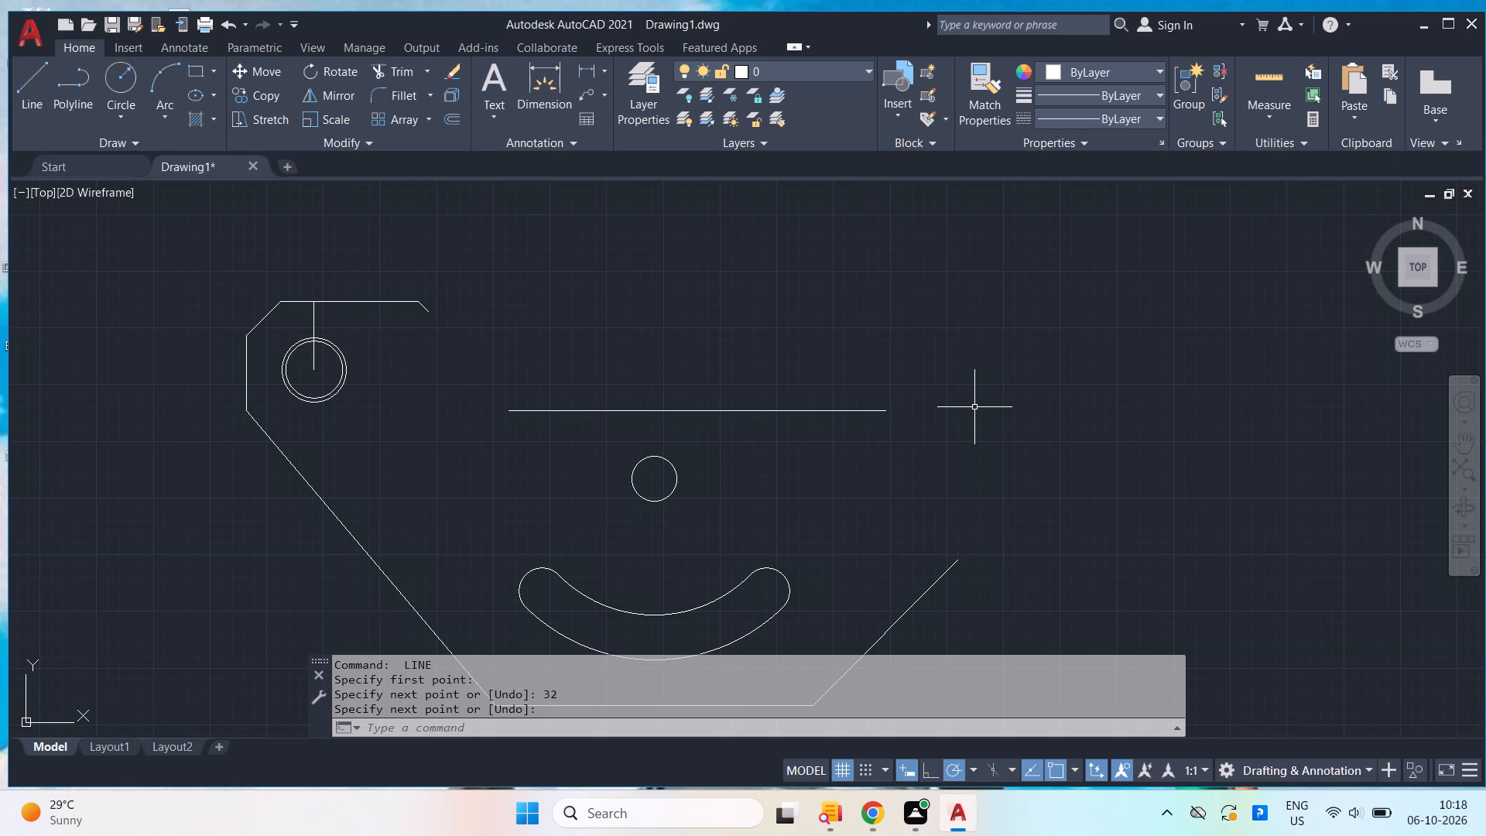
Start a line 25 units directly above the centre hole's centre.
key(l)
key(Return)
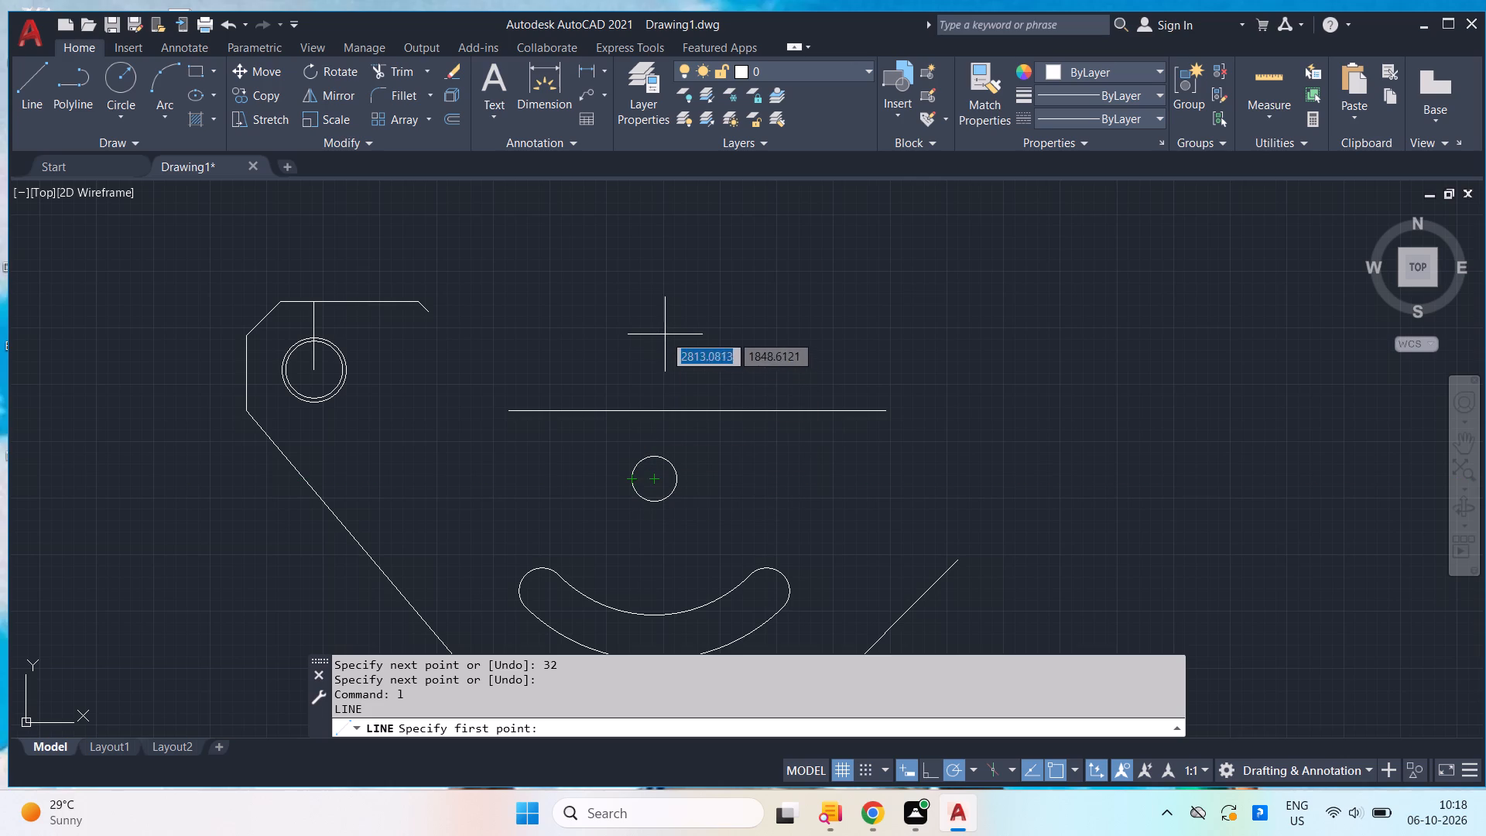
text(25)
key(Return)
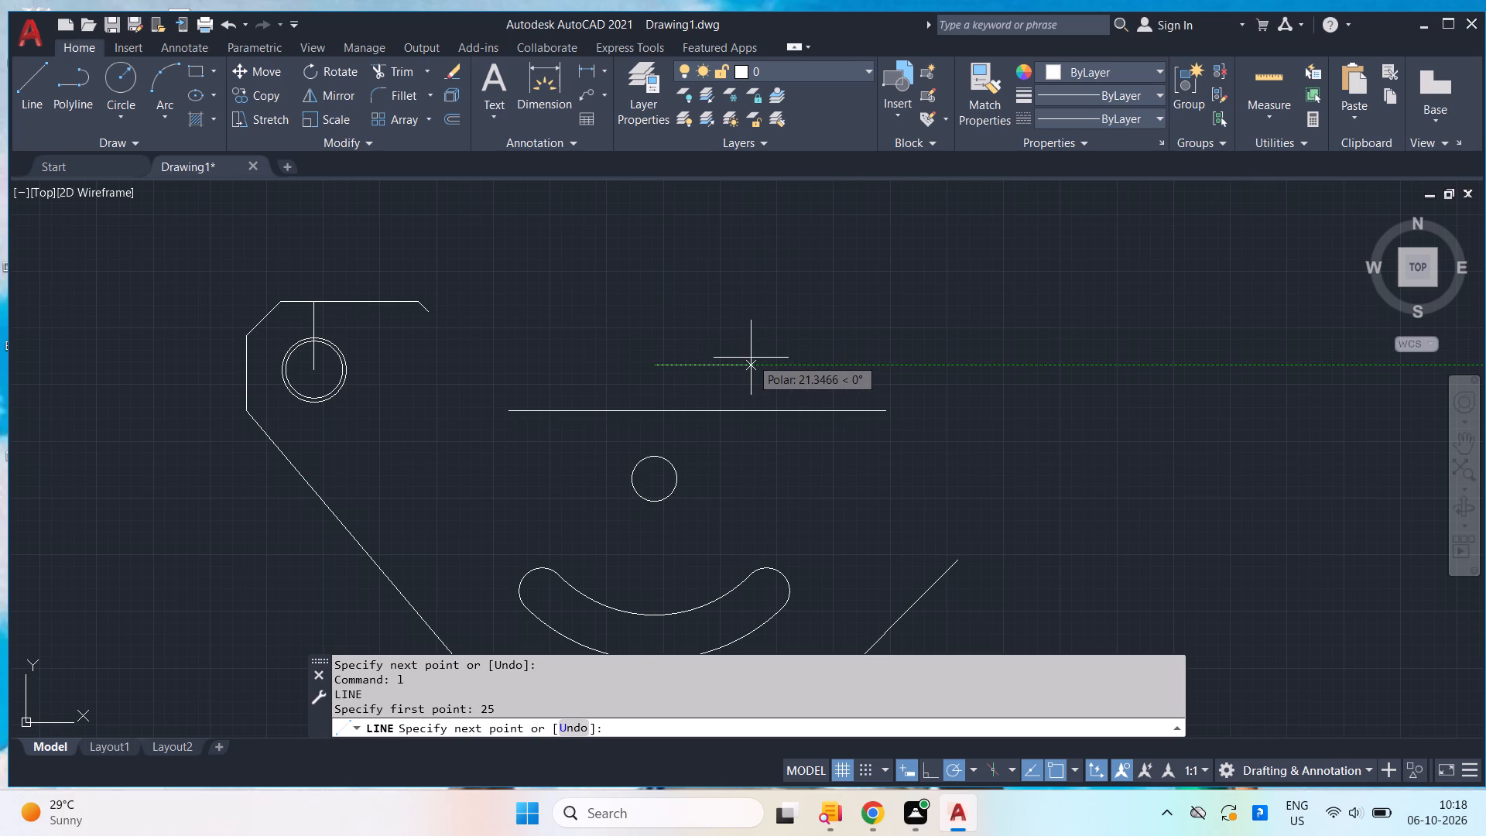
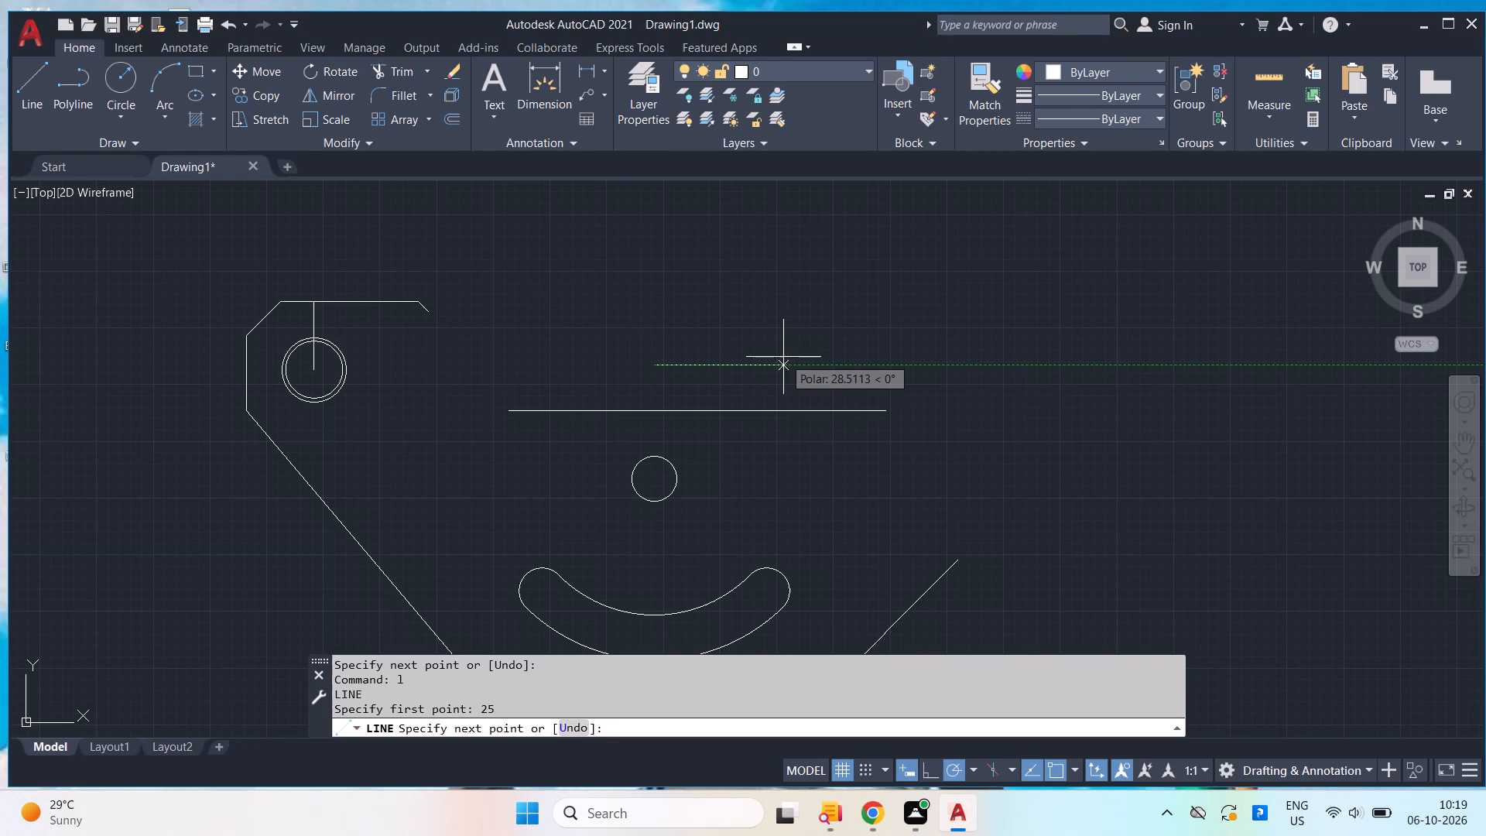
Draw the line 51 units to the right, and continue it straight down to the end of the lower horizontal line.
text(51)
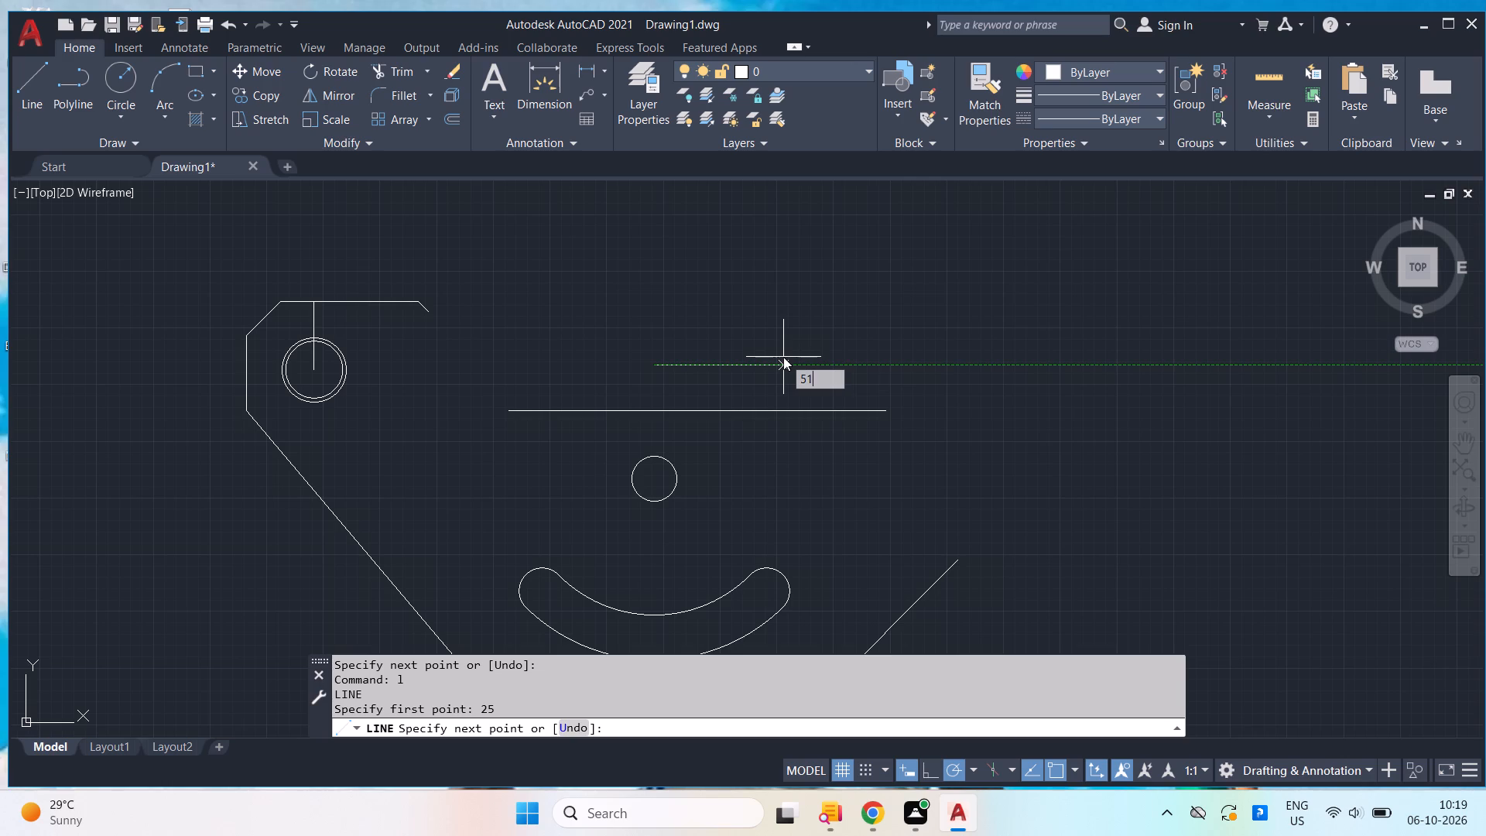
key(Return)
click(889, 407)
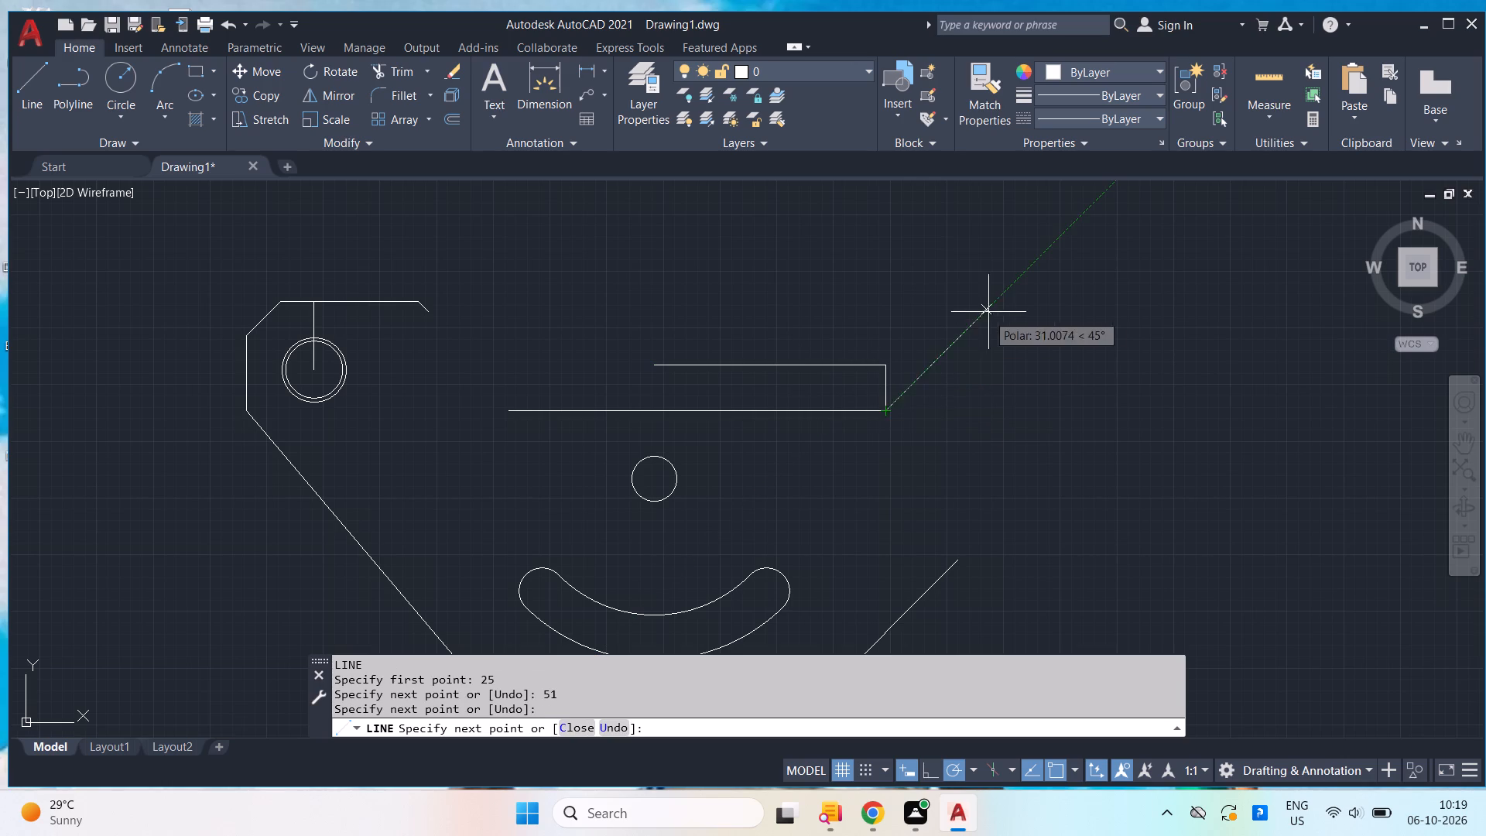
key(space)
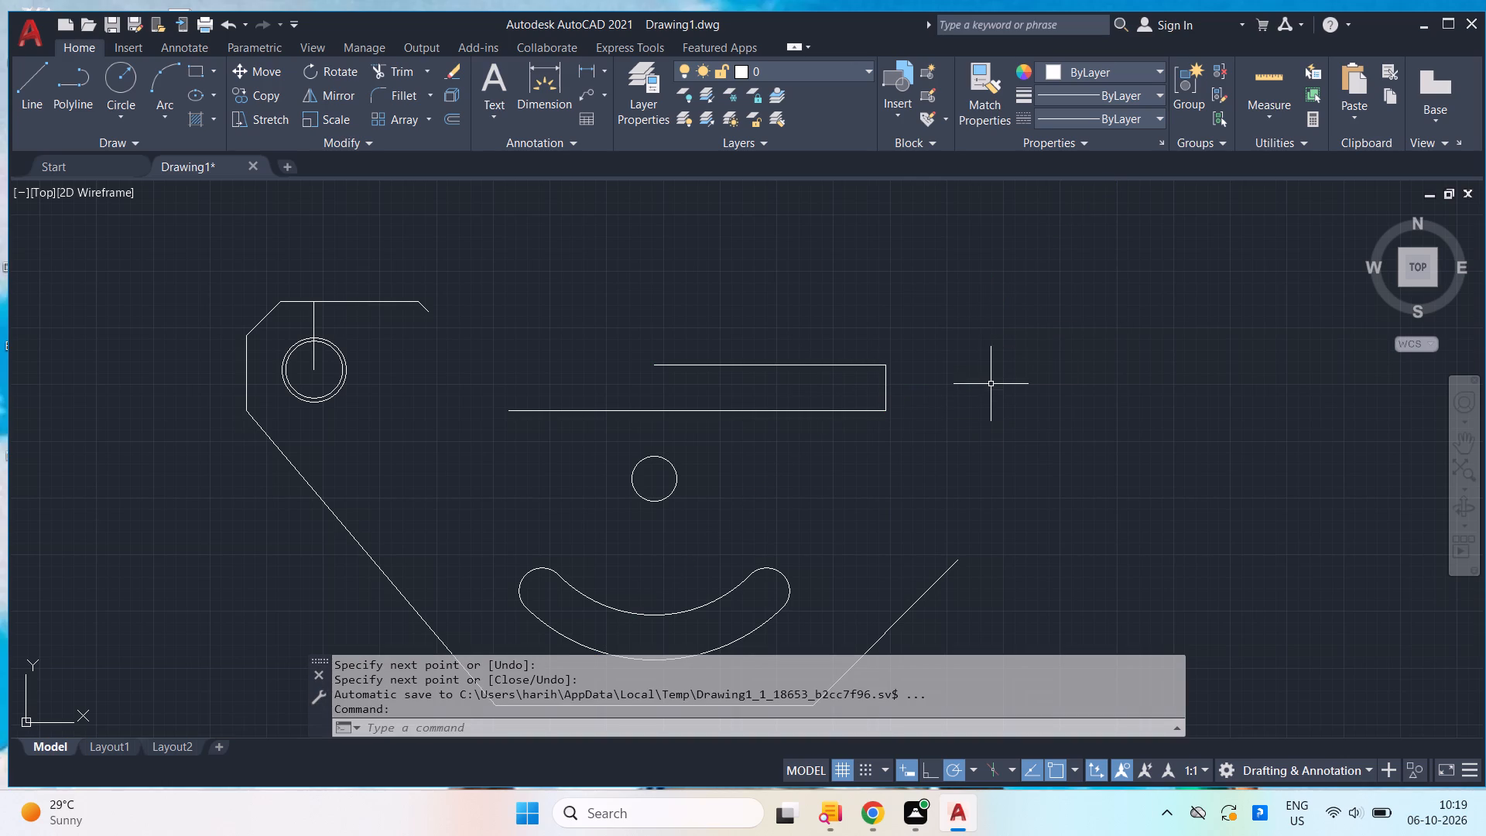
Fillet the corner between the lower horizontal line and the short vertical line with radius 10.
key(f)
key(Return)
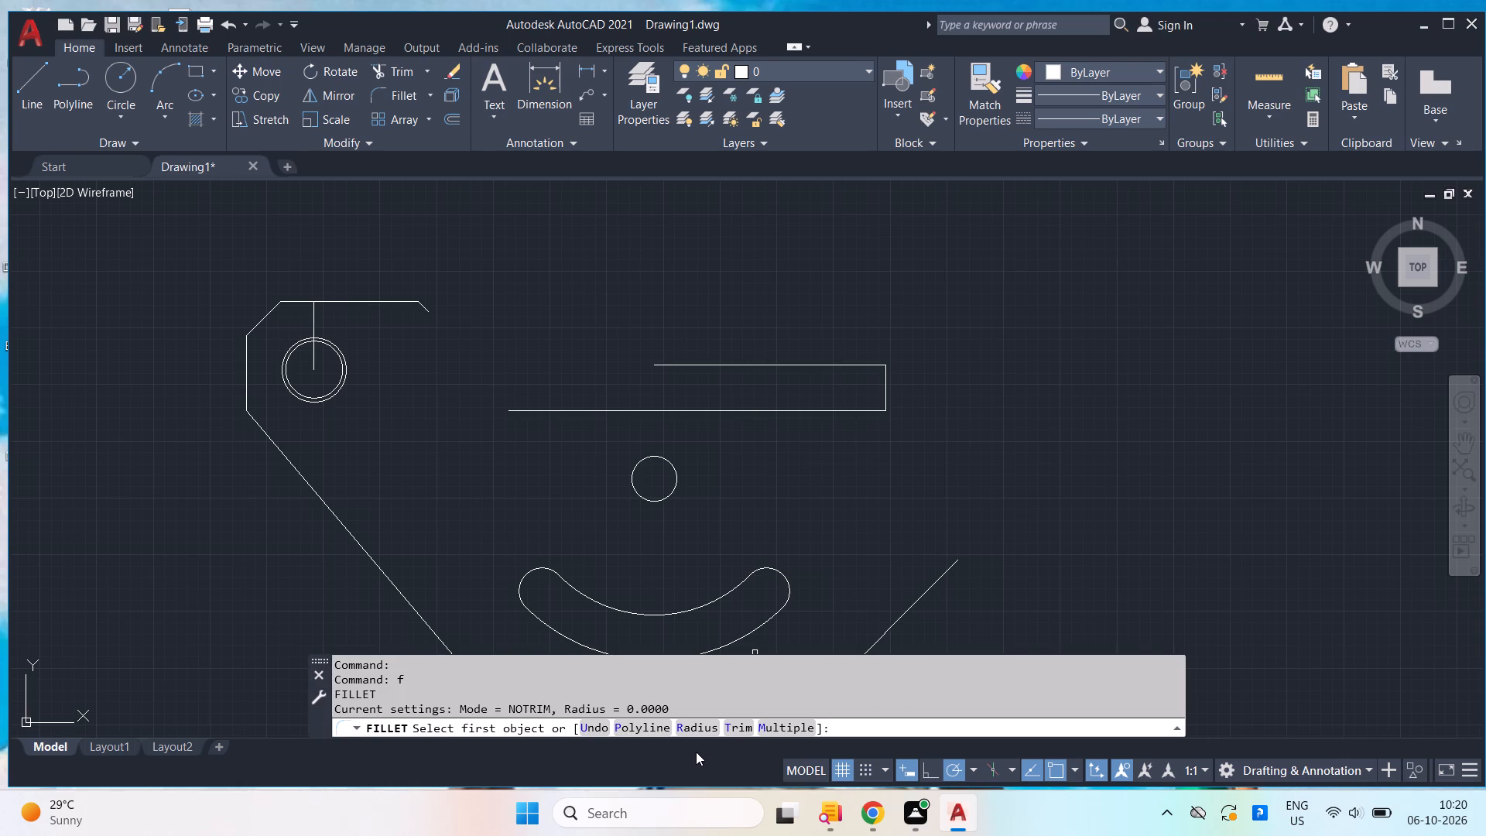
click(694, 735)
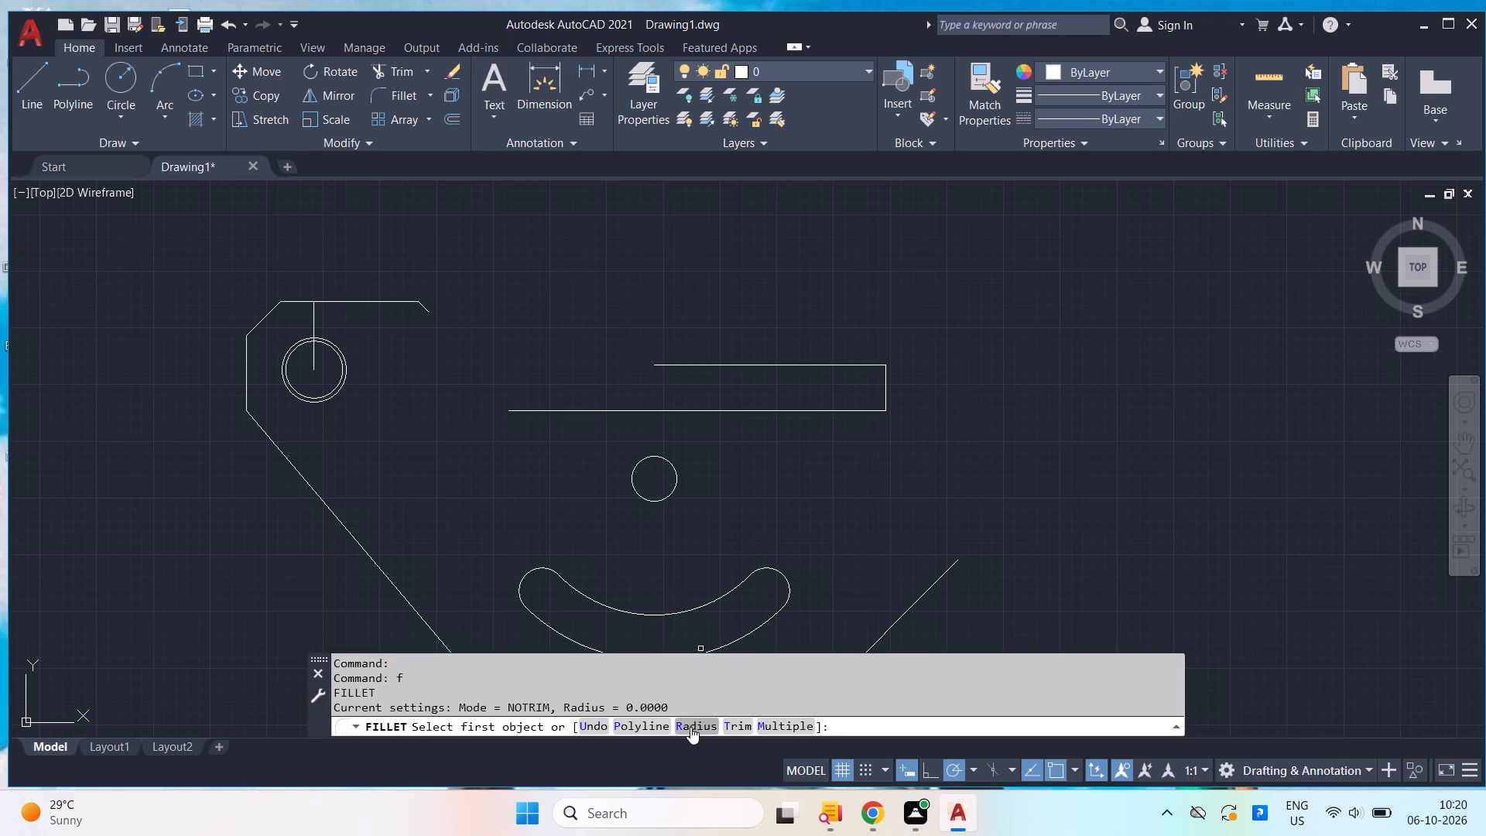
click(690, 727)
key(1)
key(0)
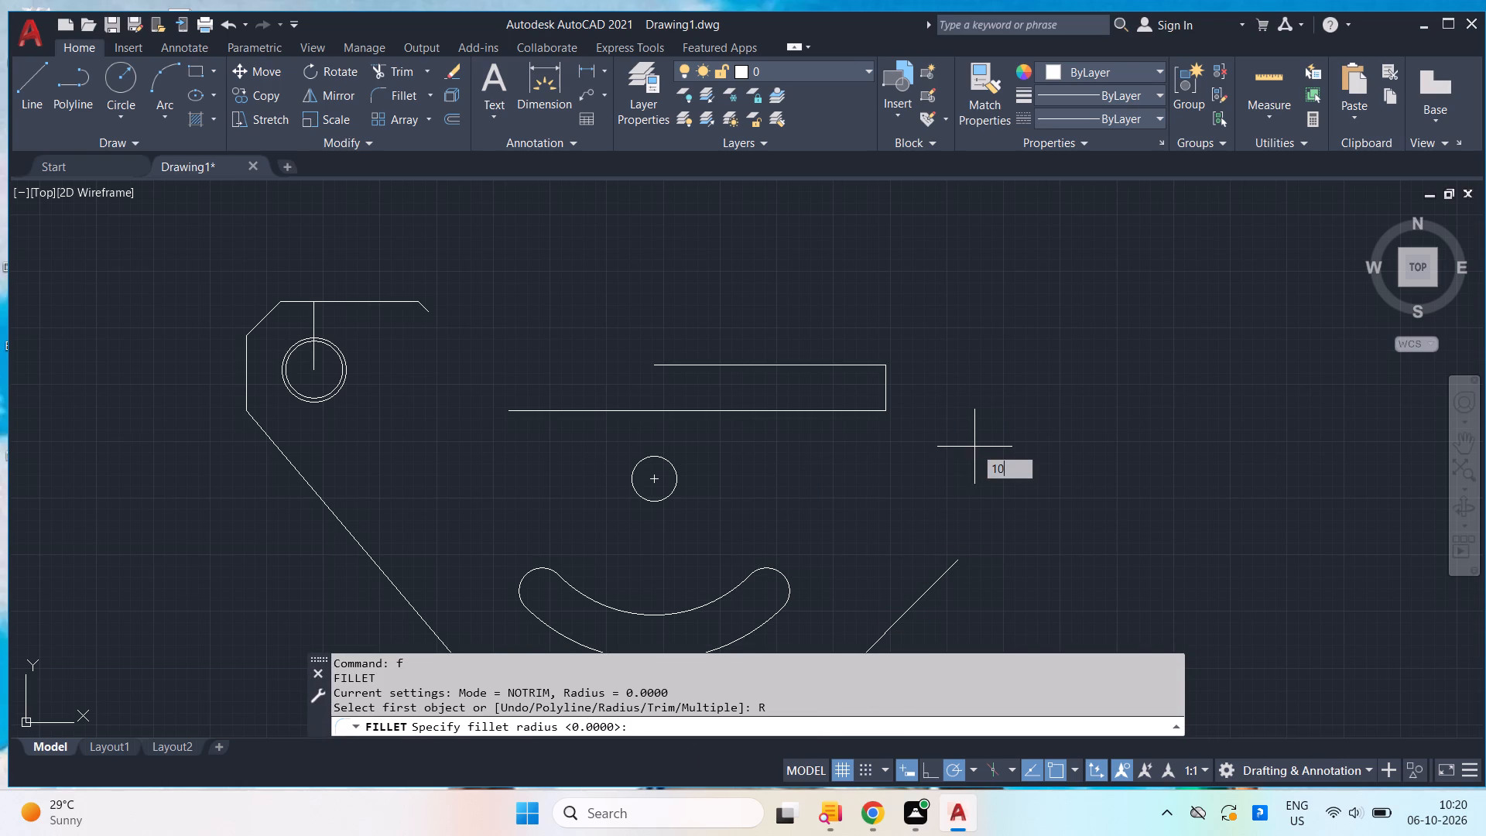
key(Return)
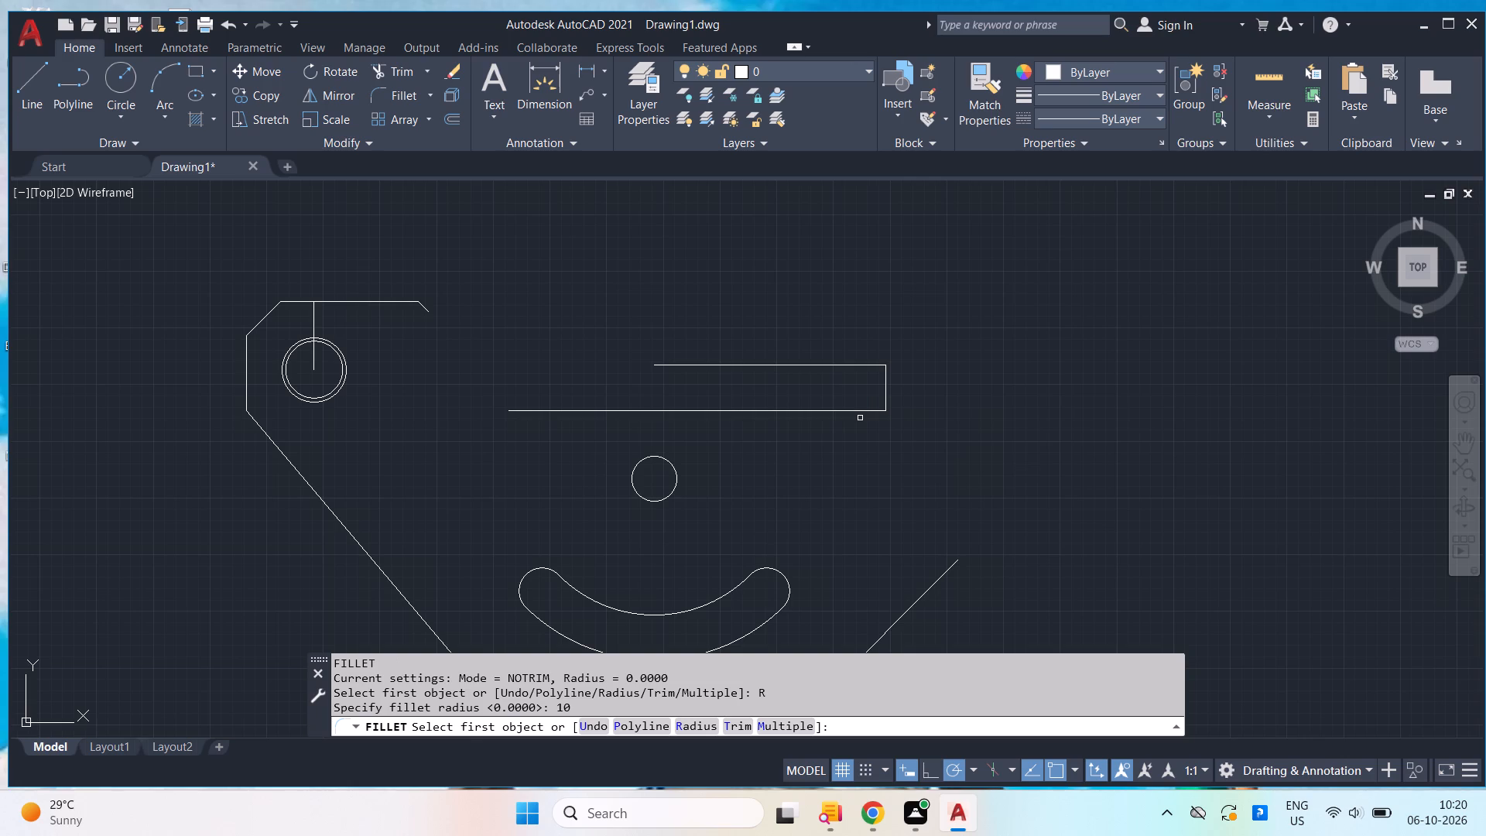
click(868, 409)
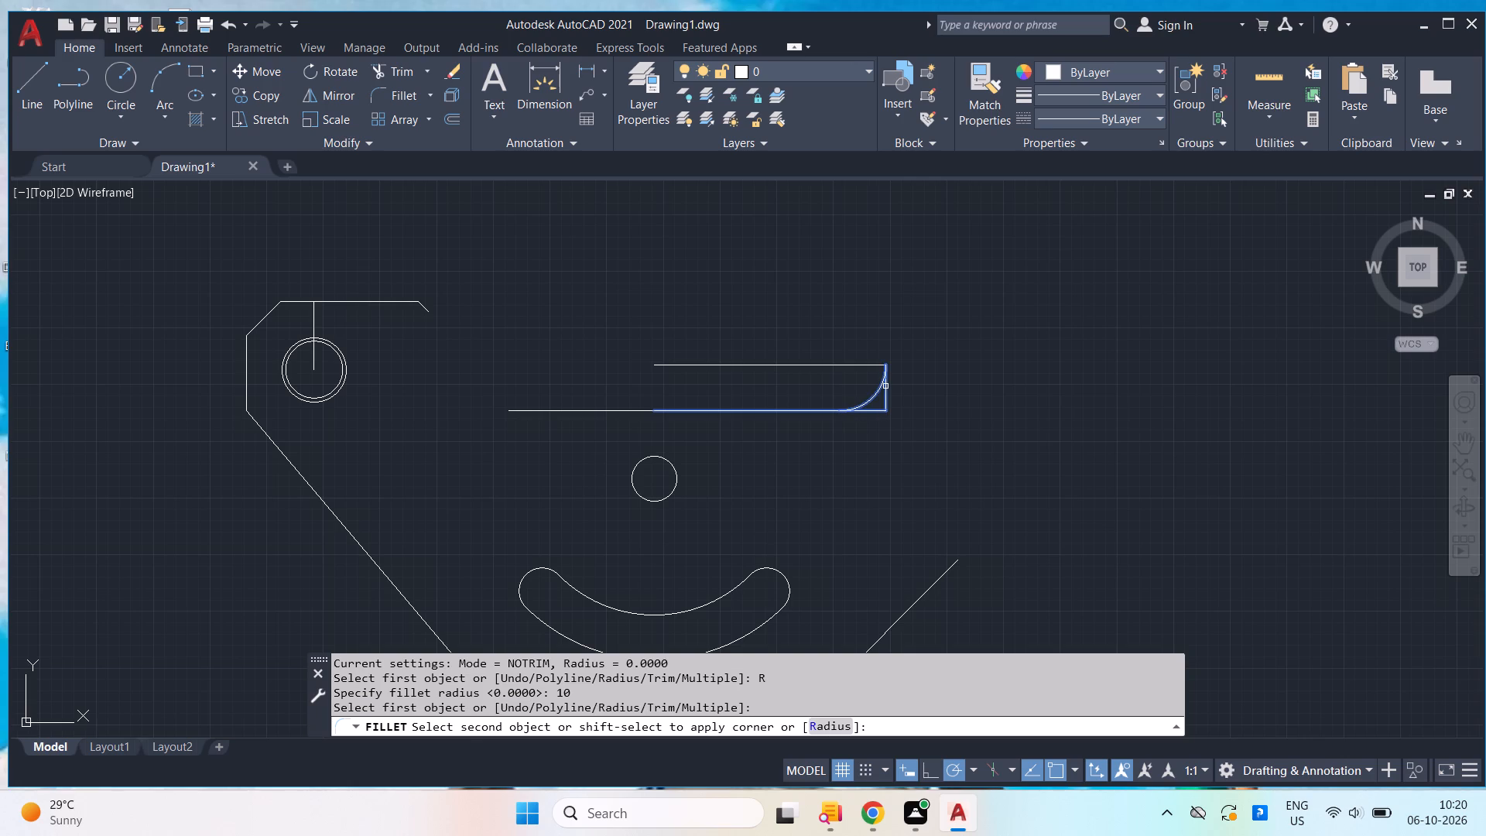
click(885, 386)
Trim the leftover vertical and horizontal line pieces outside the radius 10 fillet arc.
text(tr)
key(Return)
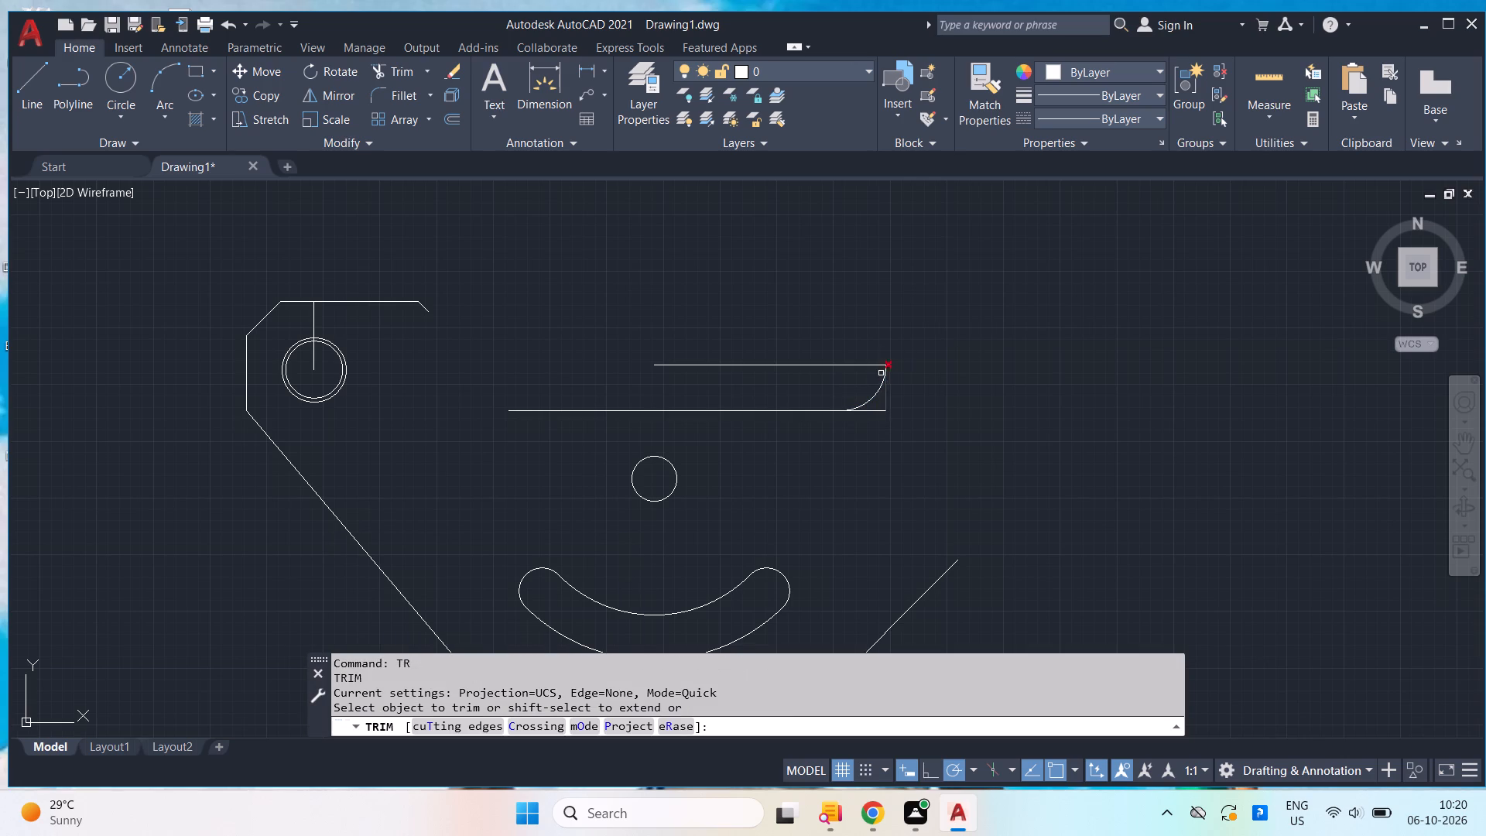
drag(886, 395, 868, 426)
drag(889, 411, 854, 435)
key(Escape)
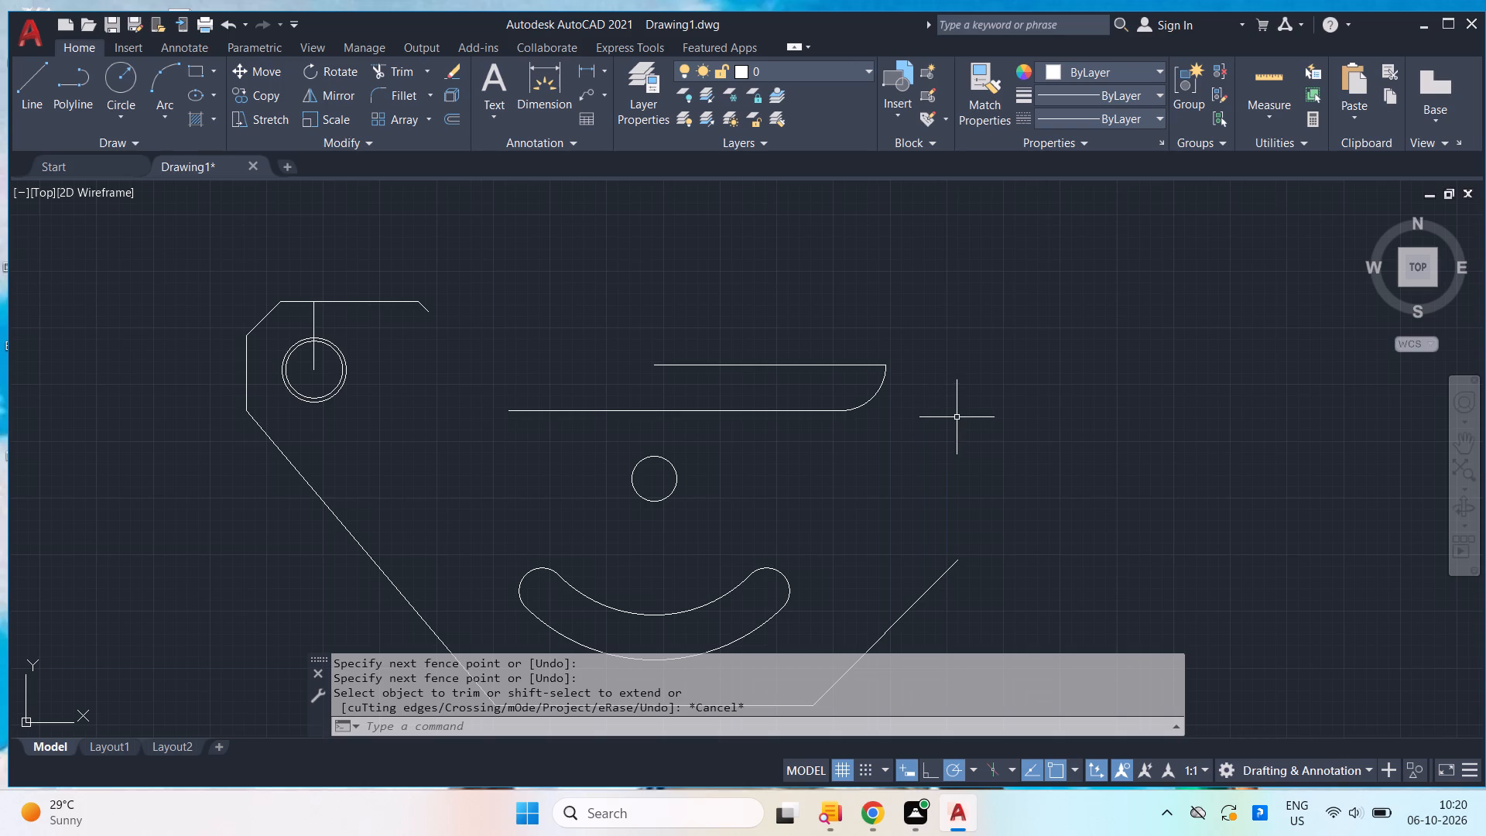
Draw an 11-unit horizontal line to the right from the fillet arc's upper end.
key(l)
key(Return)
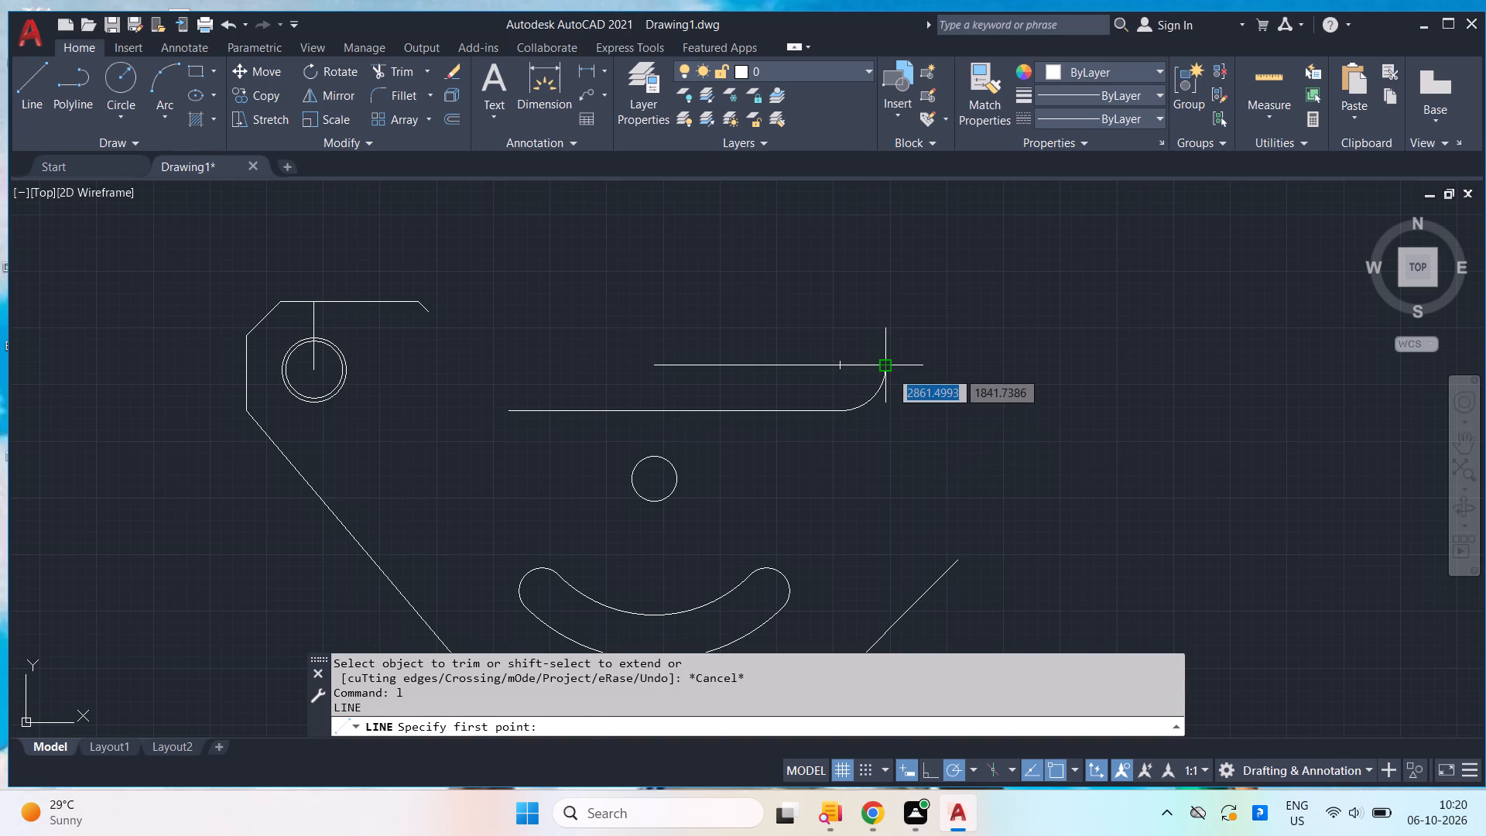
click(890, 371)
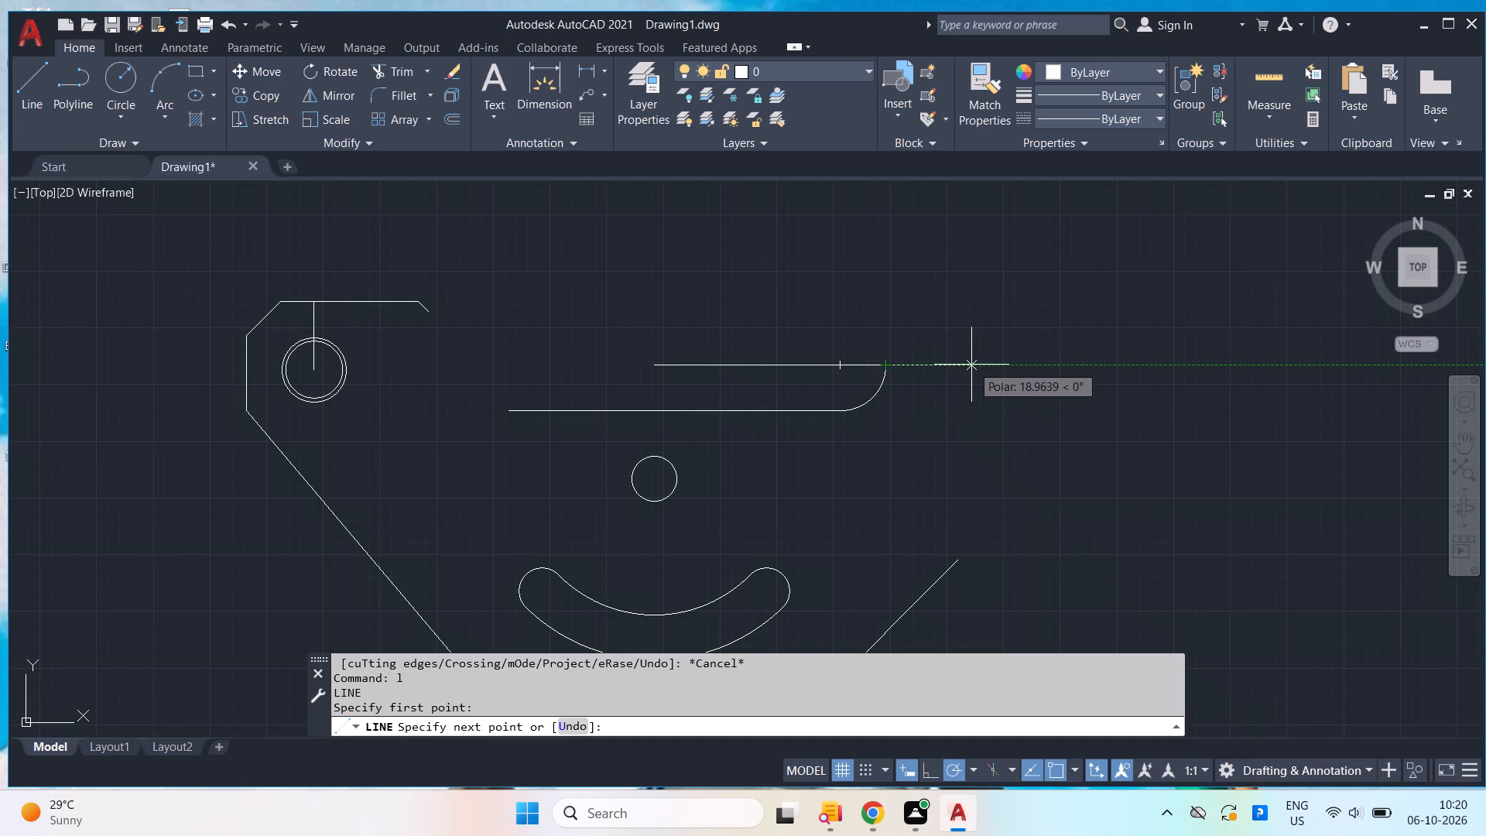
text(11)
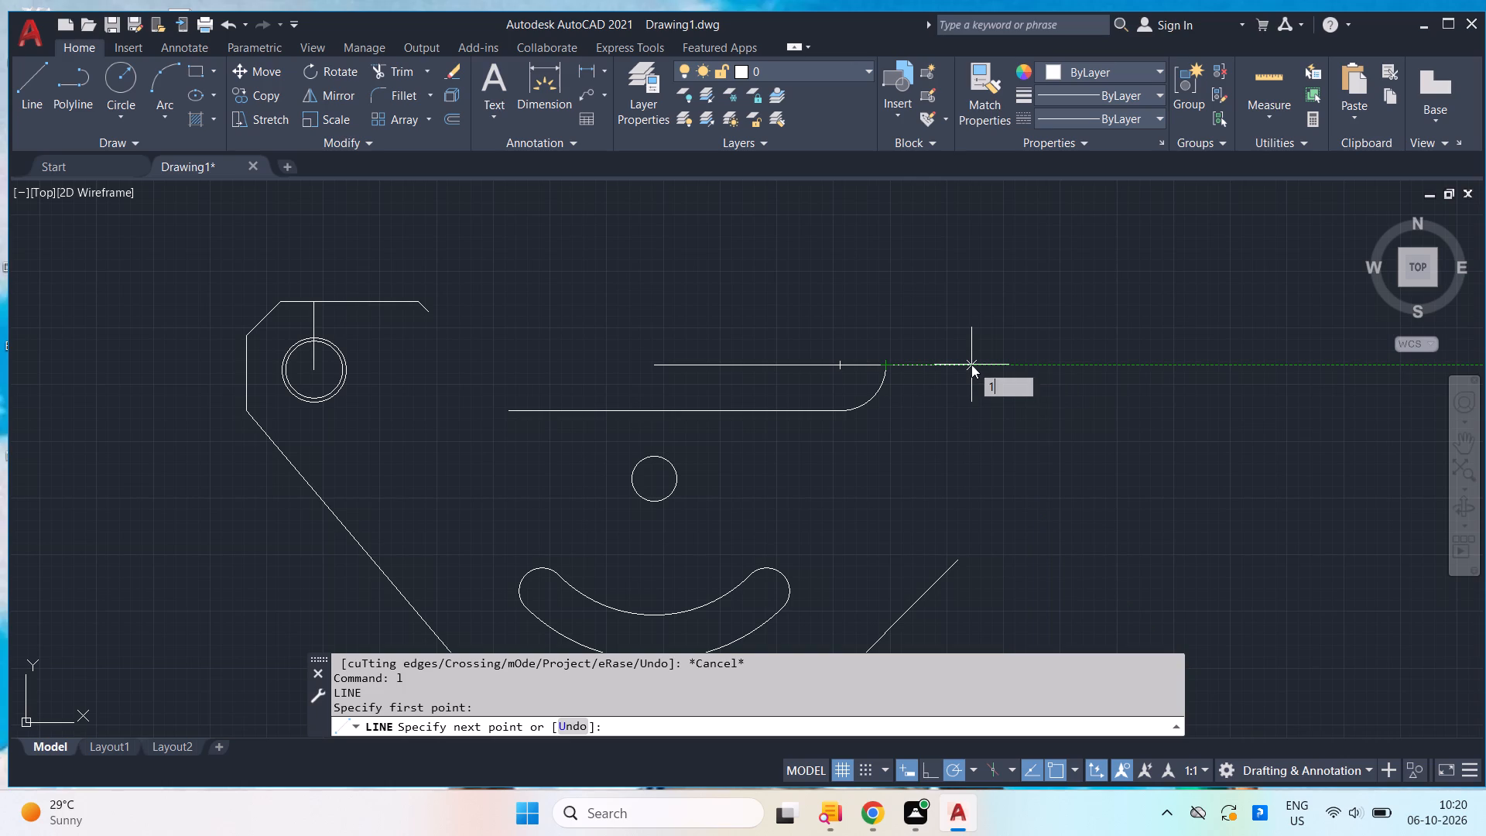
key(Return)
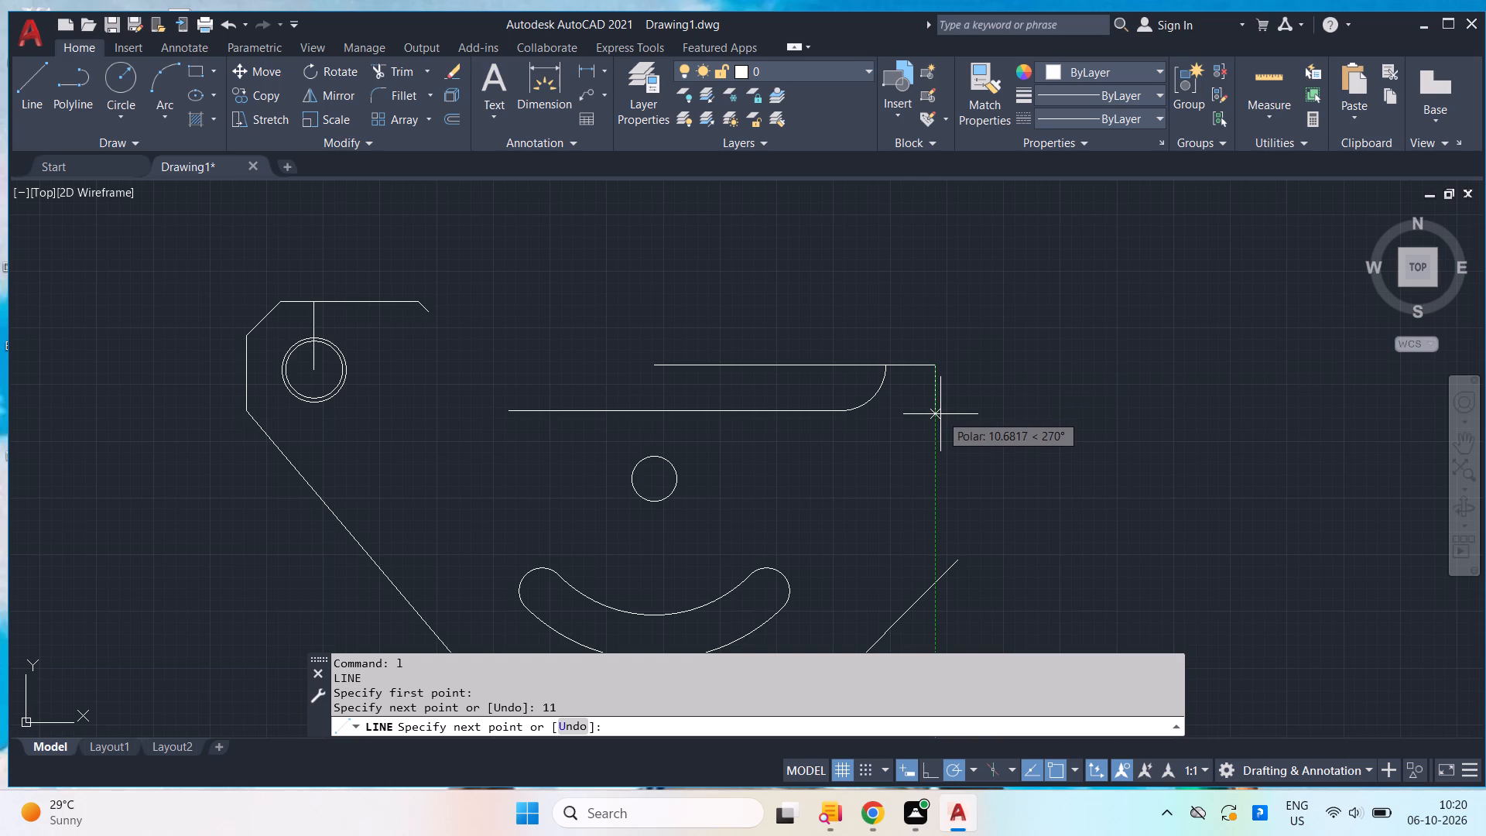
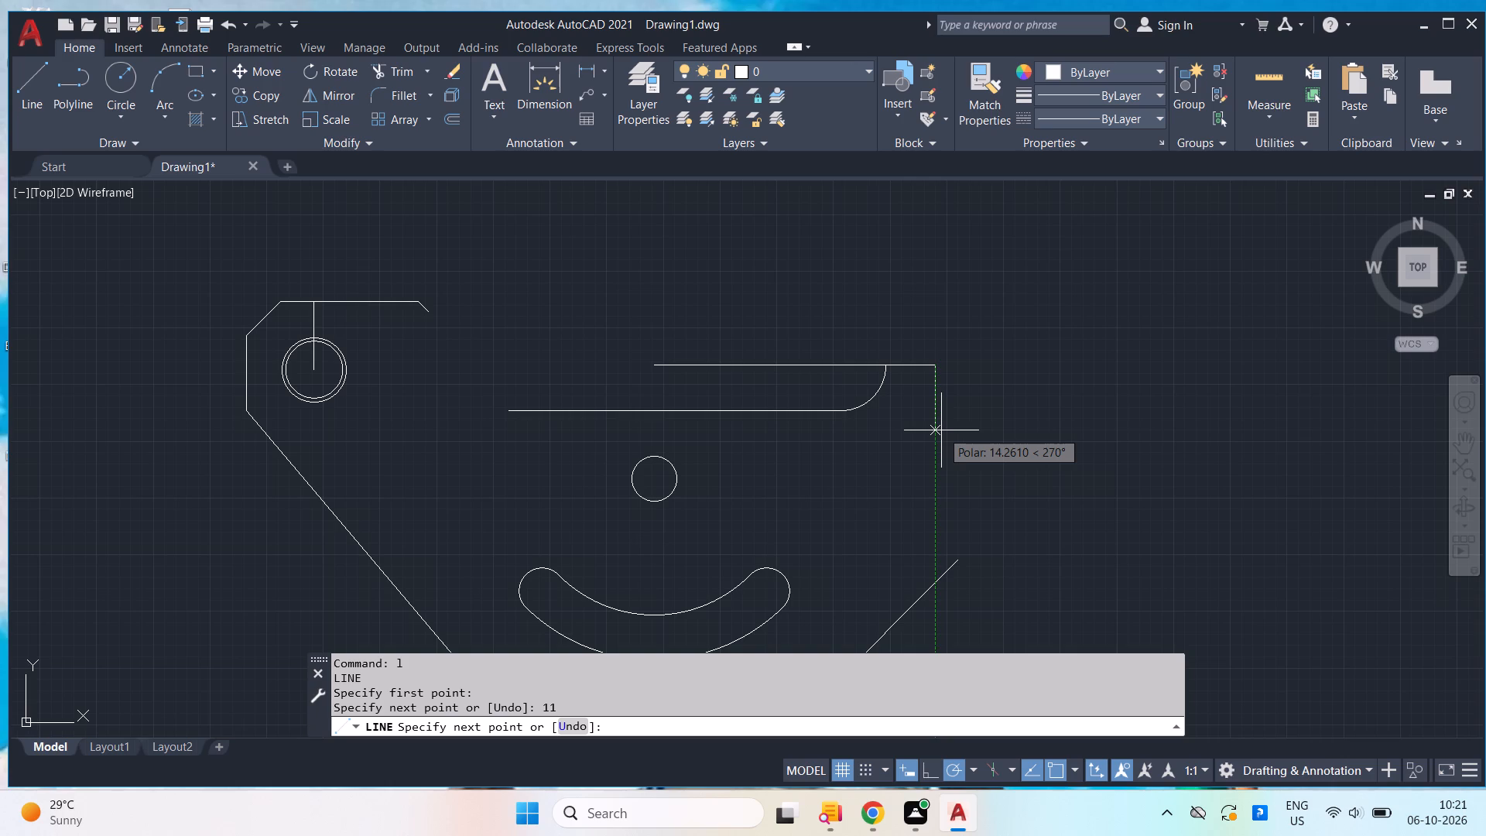
Continue the line 11 units straight down from the end of the 11-unit horizontal segment and finish it.
text(11)
key(Return)
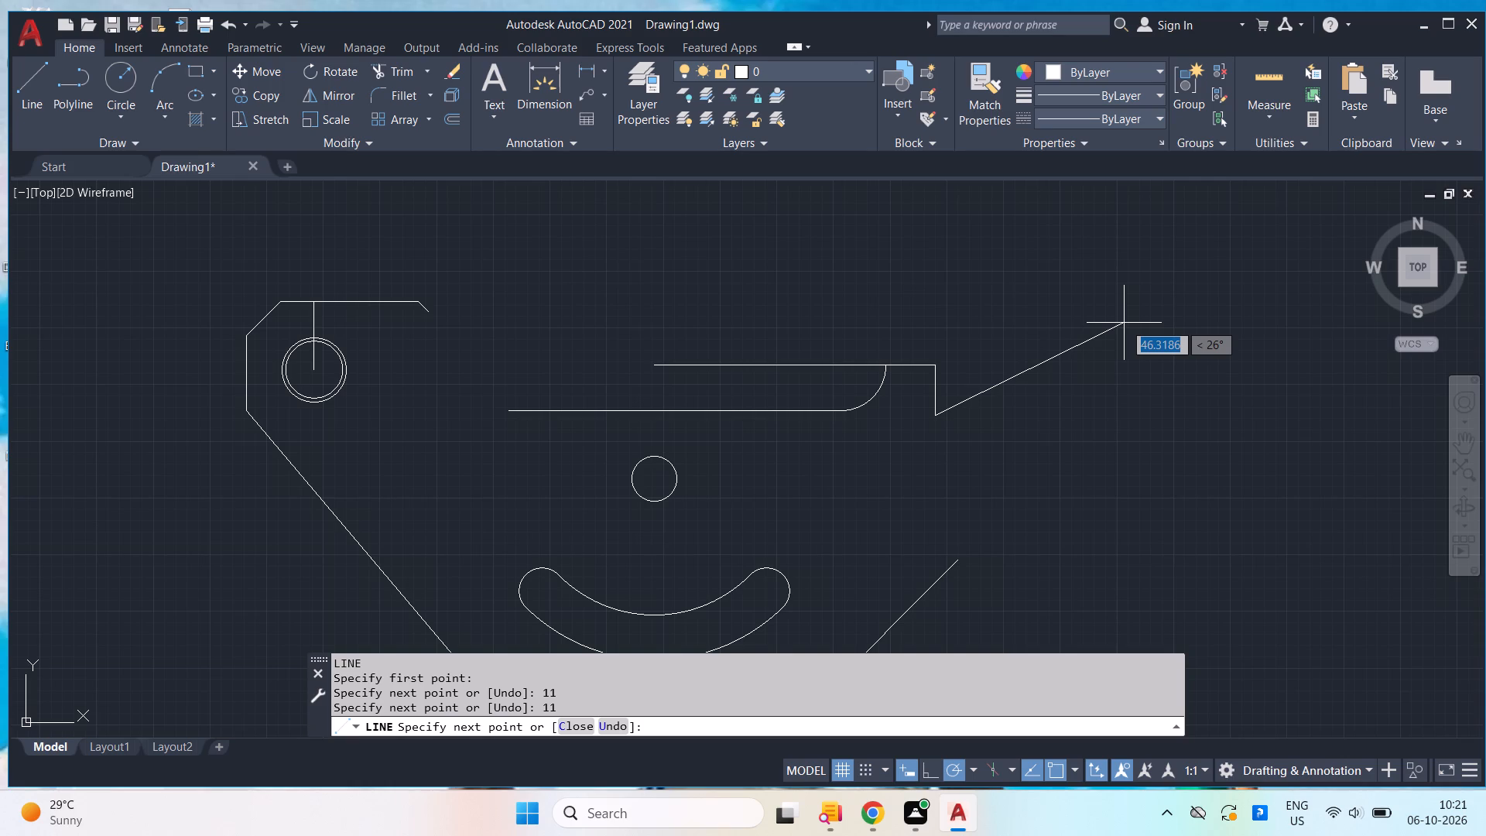
key(space)
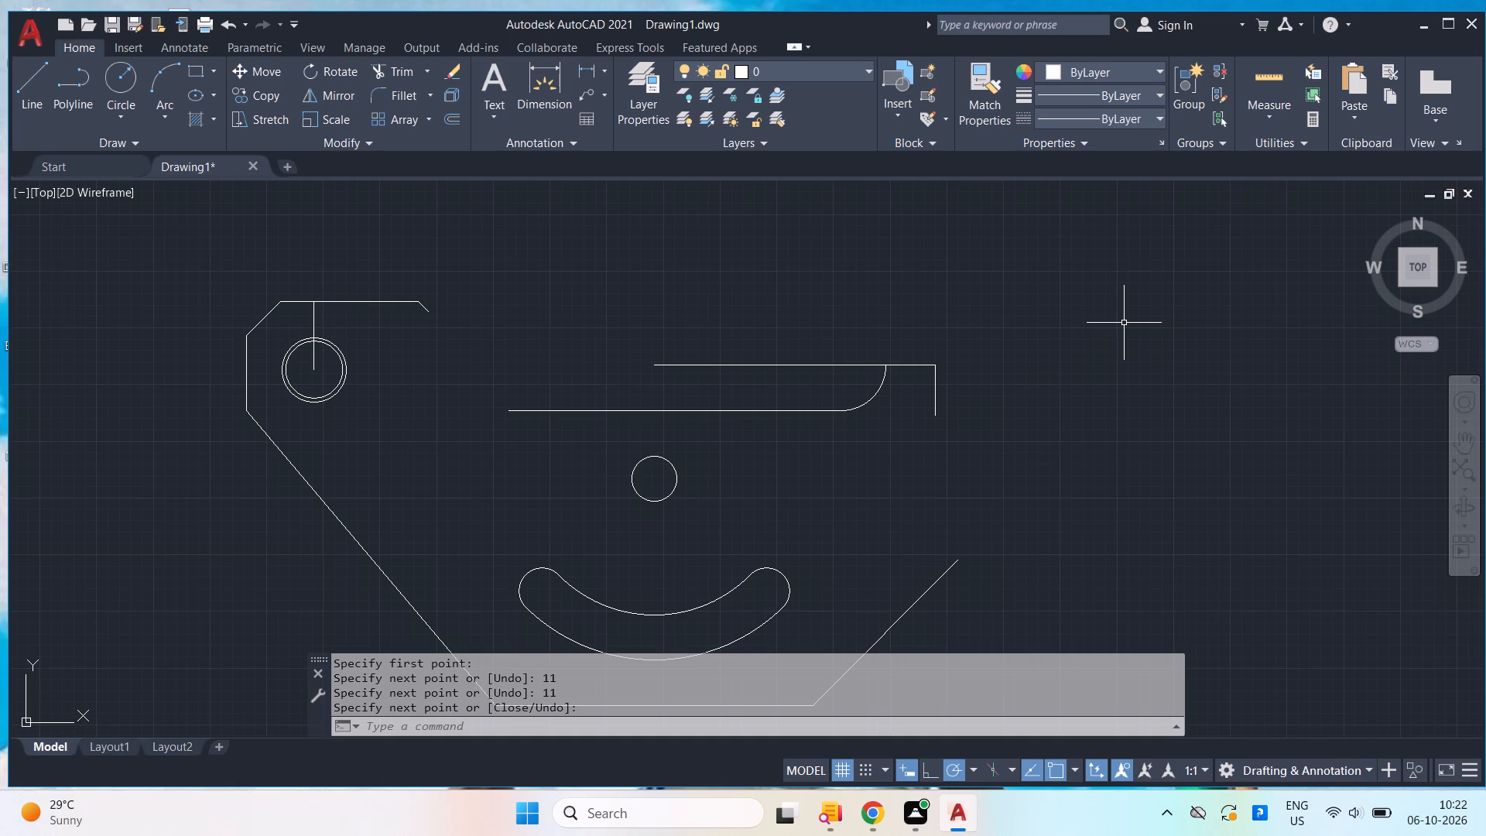
Draw a circle centred on the lower end of the 11-unit vertical line.
text(c)
key(space)
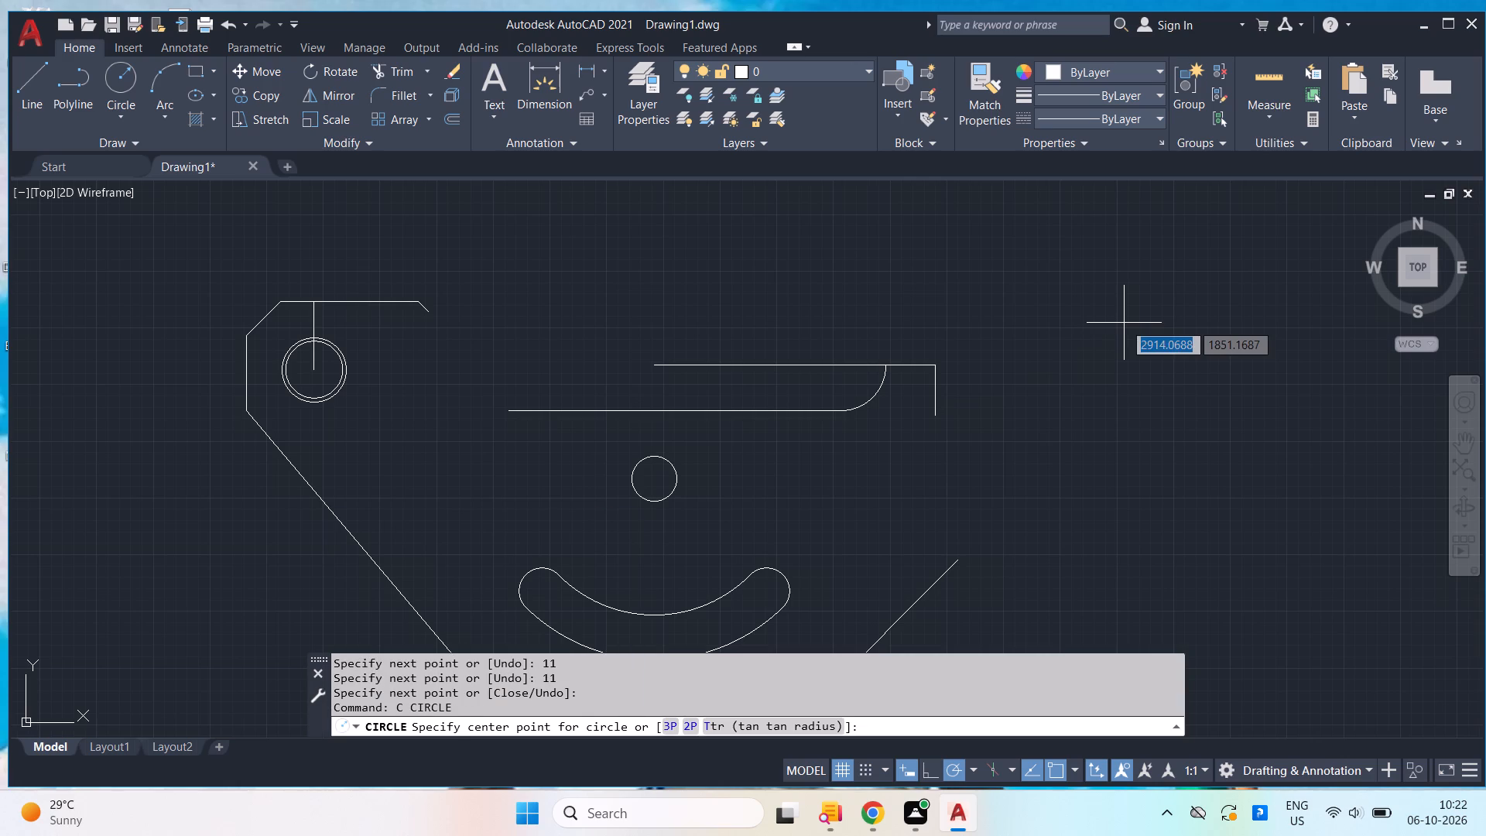
click(936, 411)
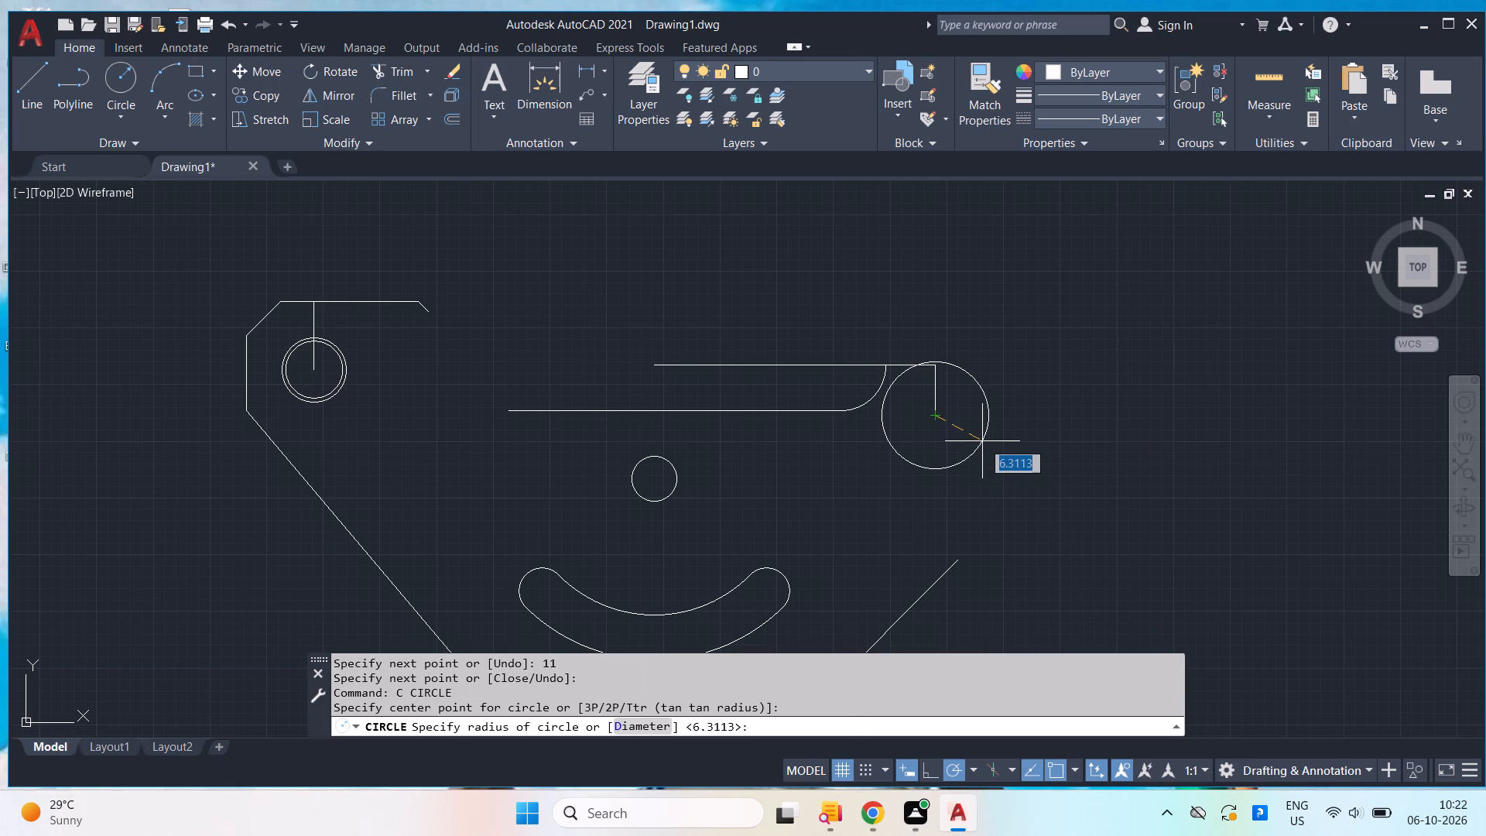
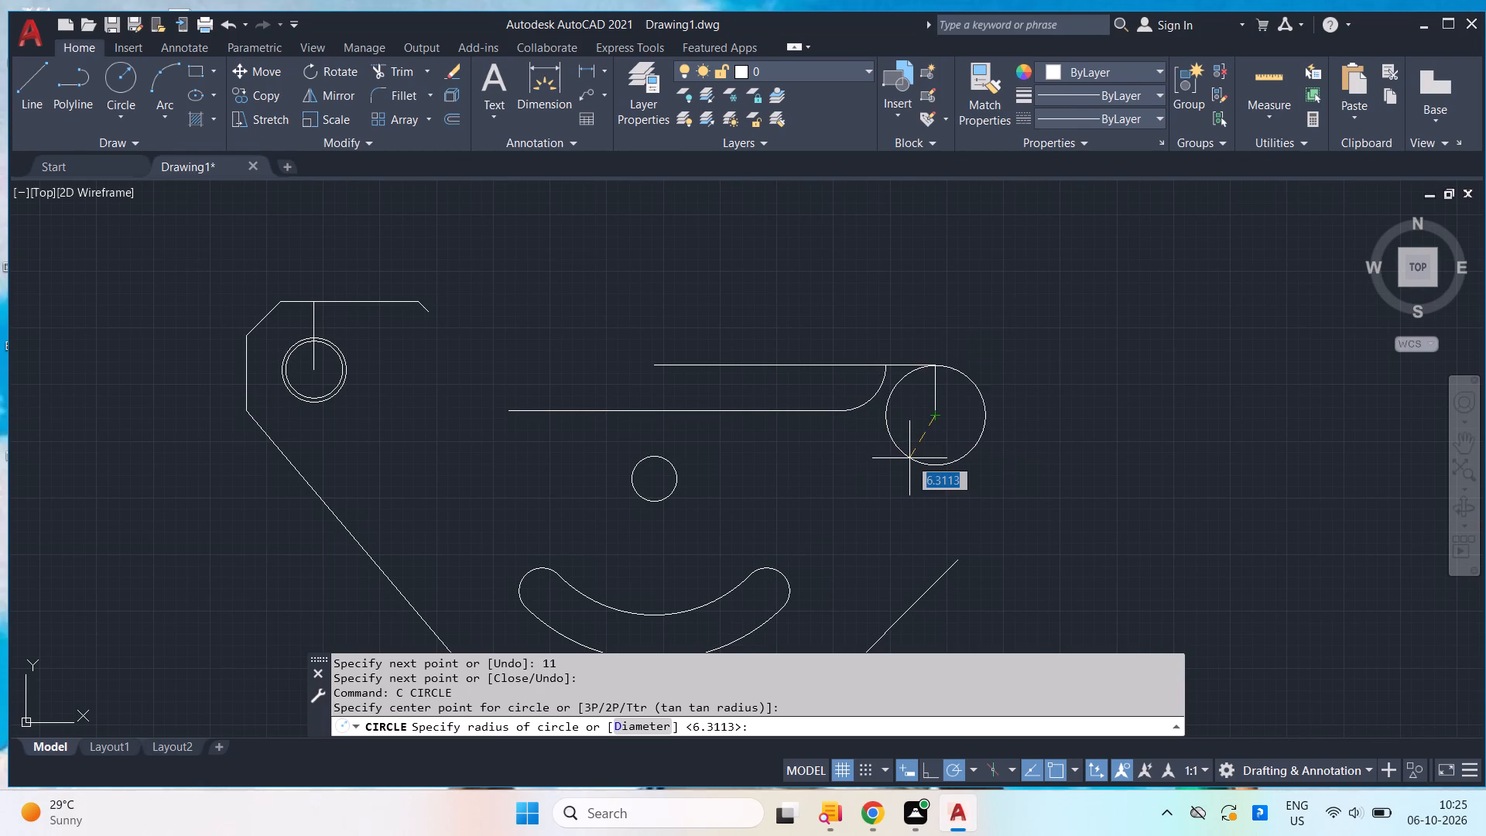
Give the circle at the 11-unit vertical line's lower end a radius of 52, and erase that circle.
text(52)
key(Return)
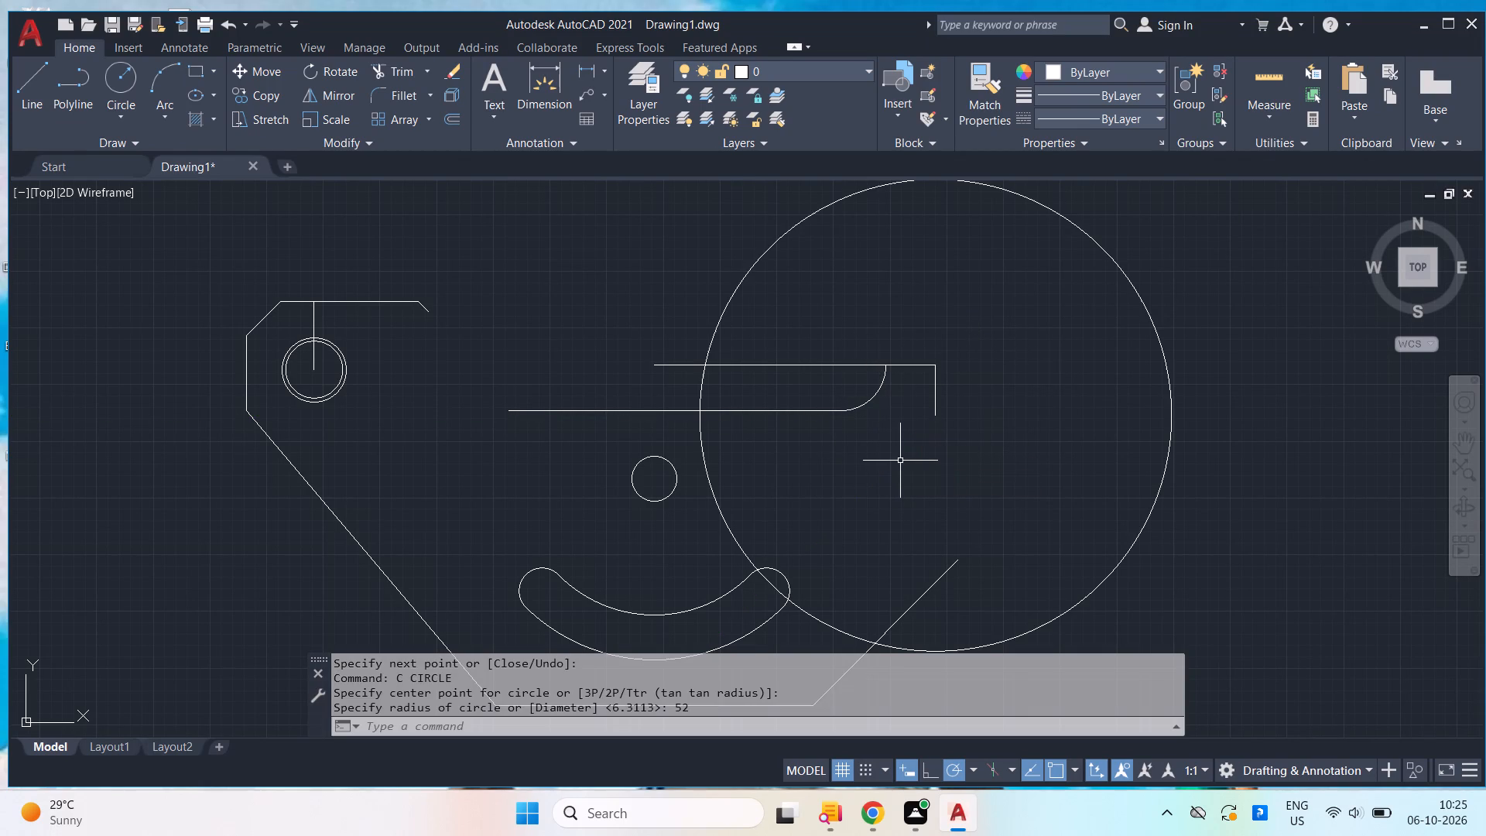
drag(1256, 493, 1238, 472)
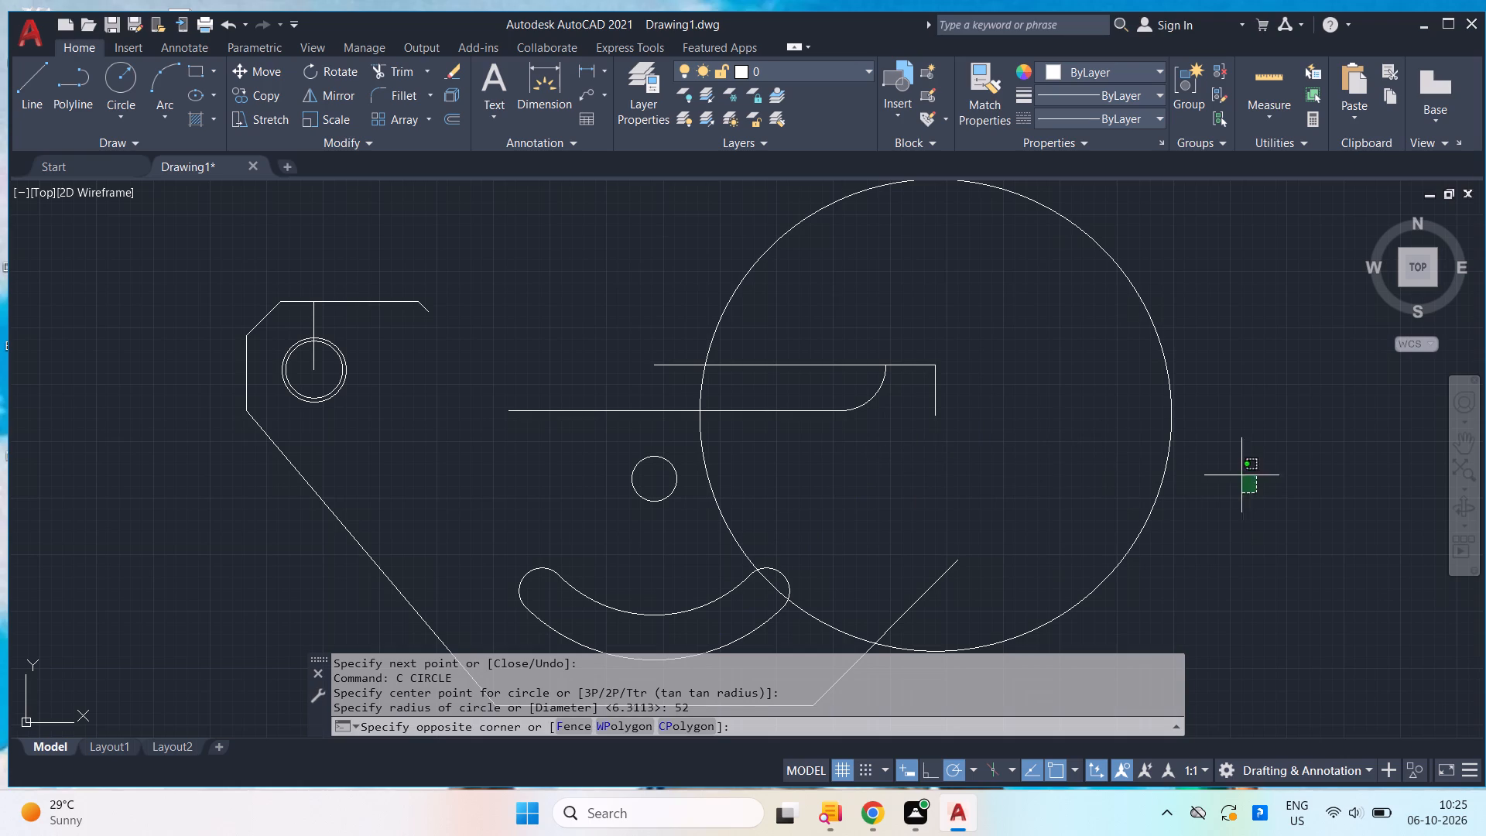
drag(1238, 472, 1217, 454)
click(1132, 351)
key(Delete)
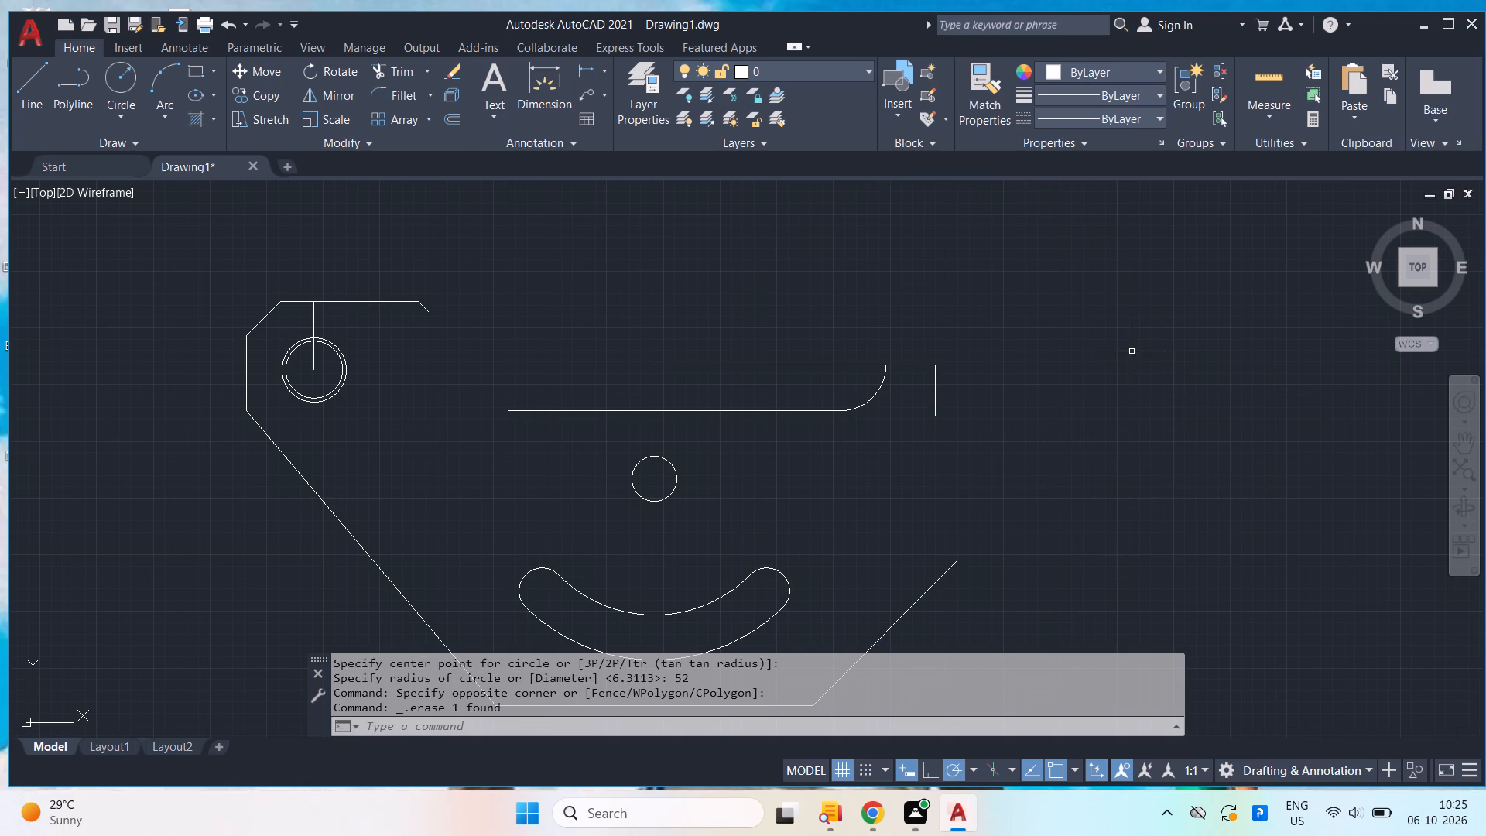
Draw a circle of radius 5 centred on the lower end of the 11-unit vertical line.
text(c)
key(space)
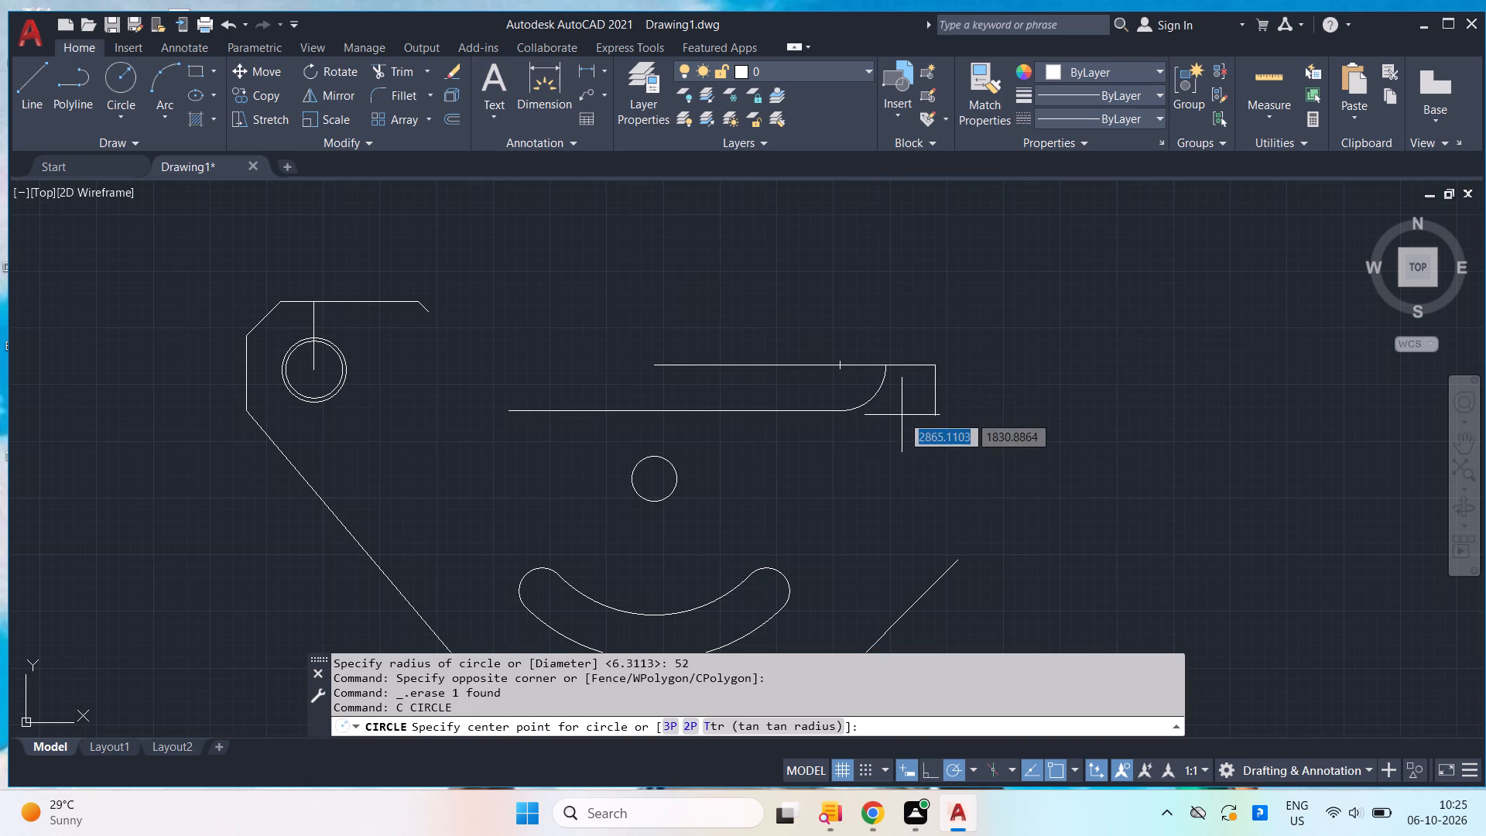
click(936, 413)
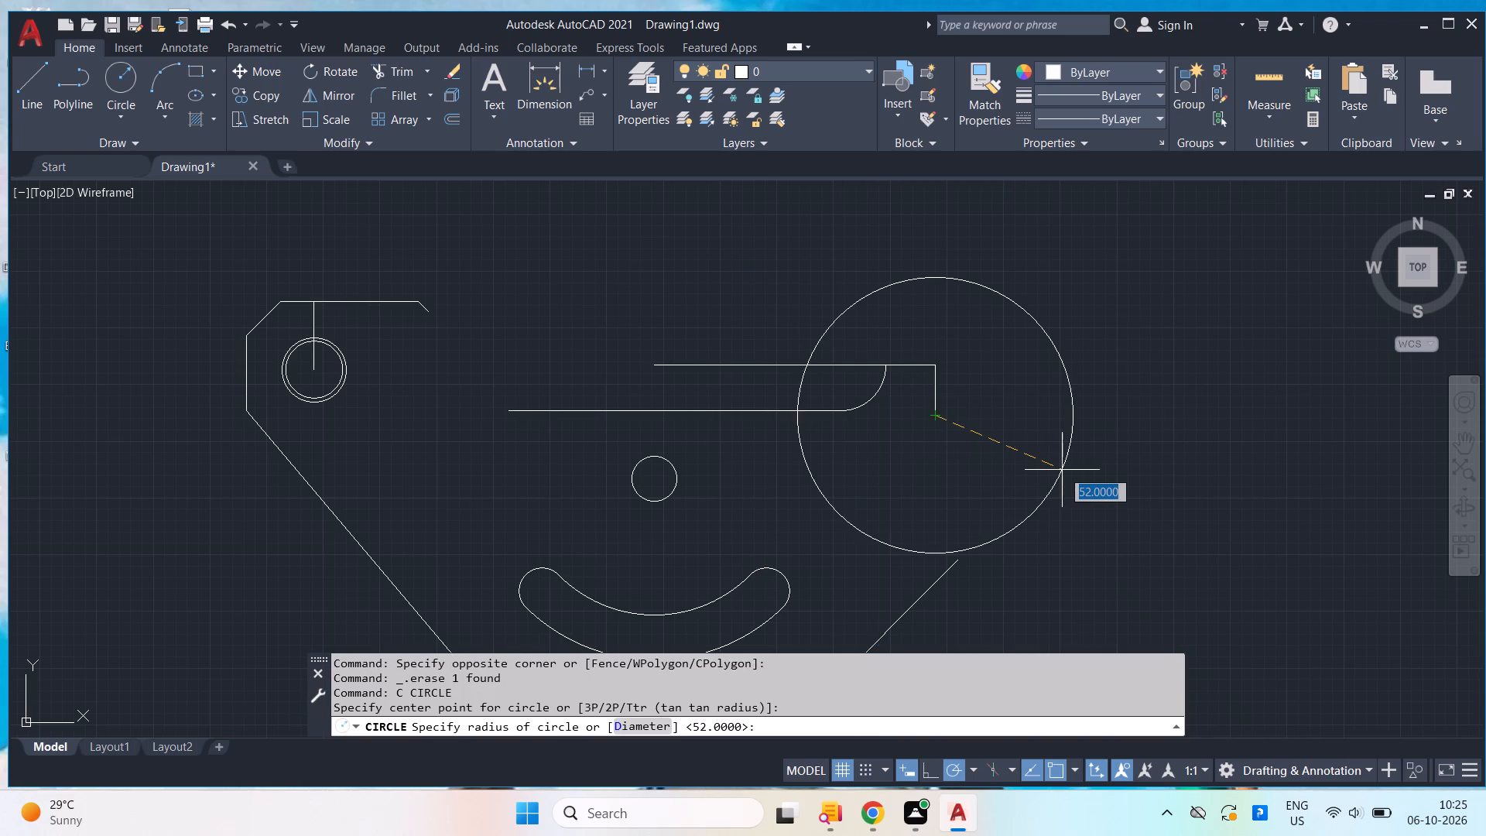
key(5)
key(Return)
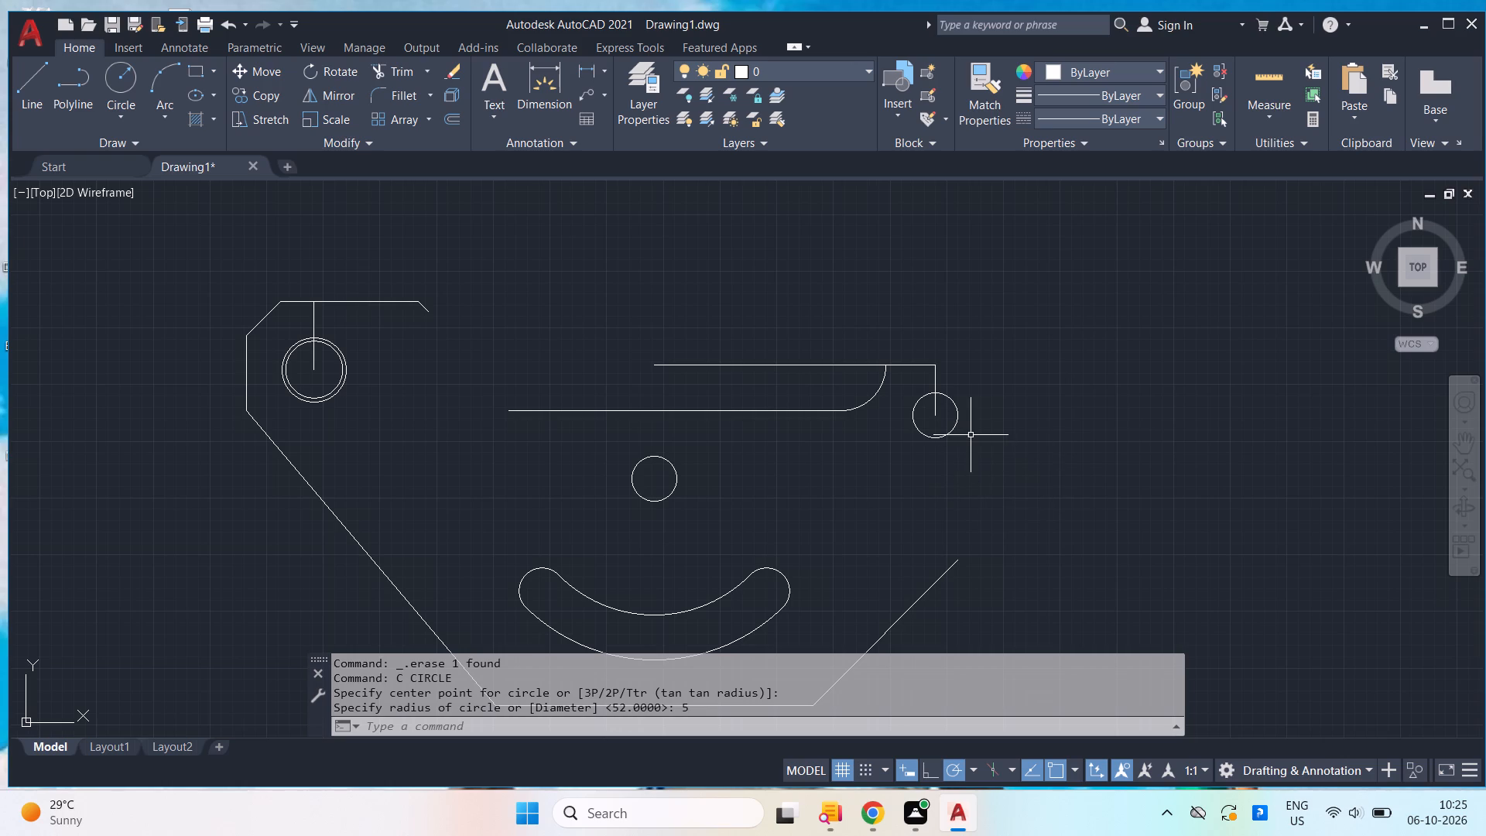
Draw a slightly smaller concentric circle just inside the radius-5 circle at the vertical line's lower end.
scroll(970, 435, up, 1)
scroll(993, 432, down, 1)
text(c)
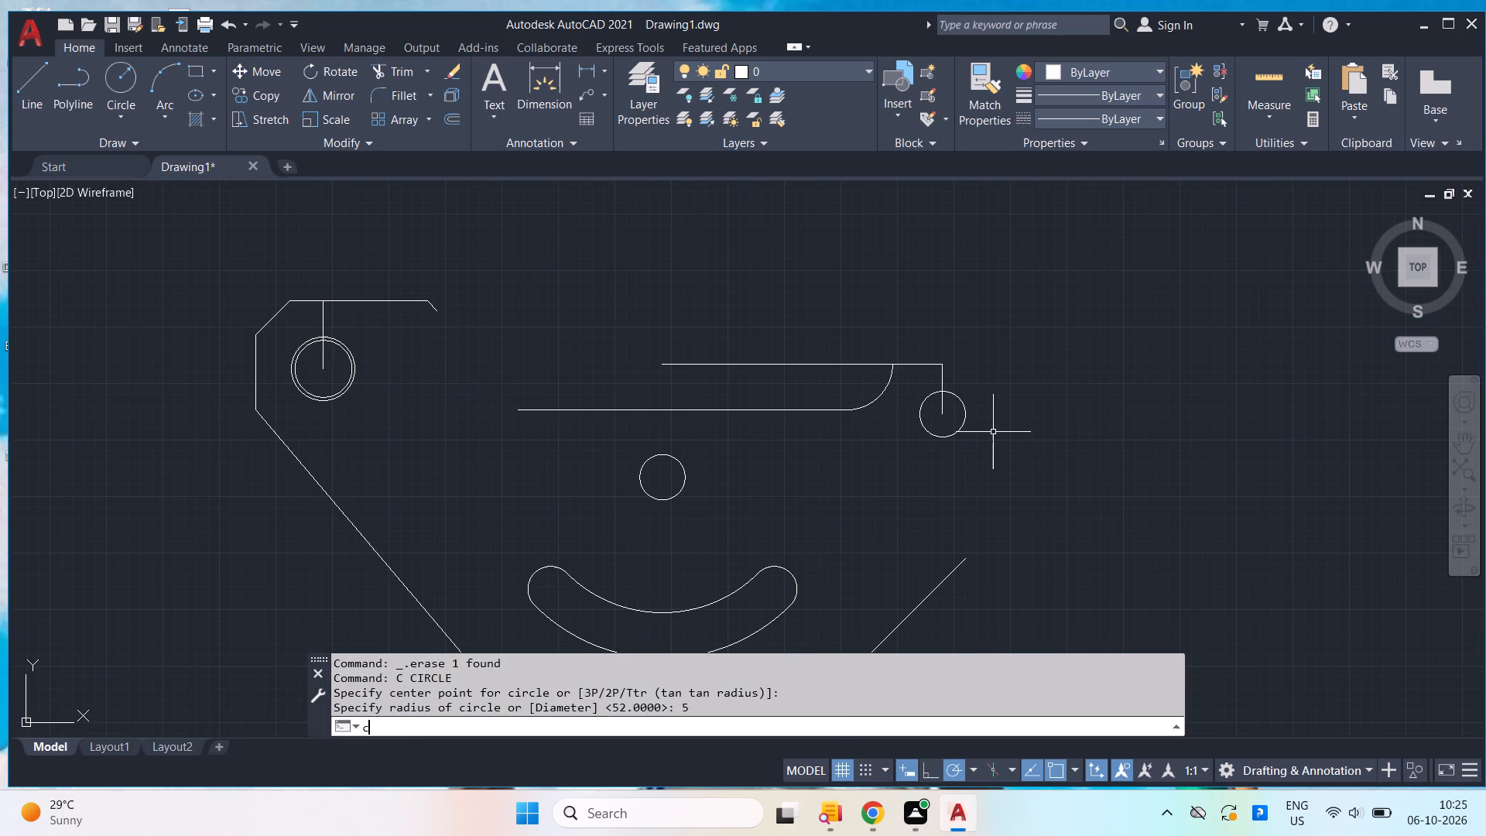
key(space)
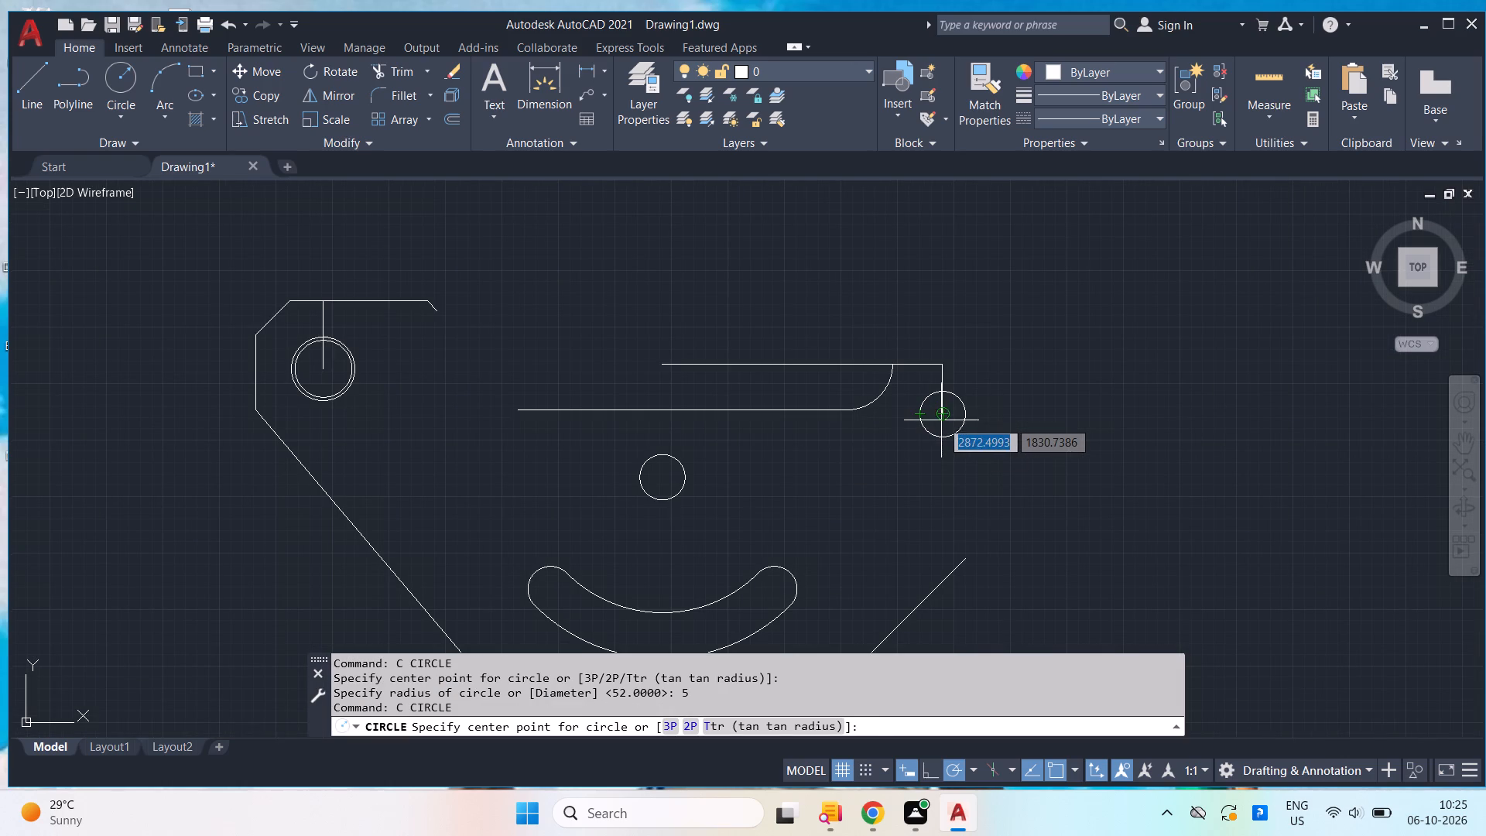
click(943, 416)
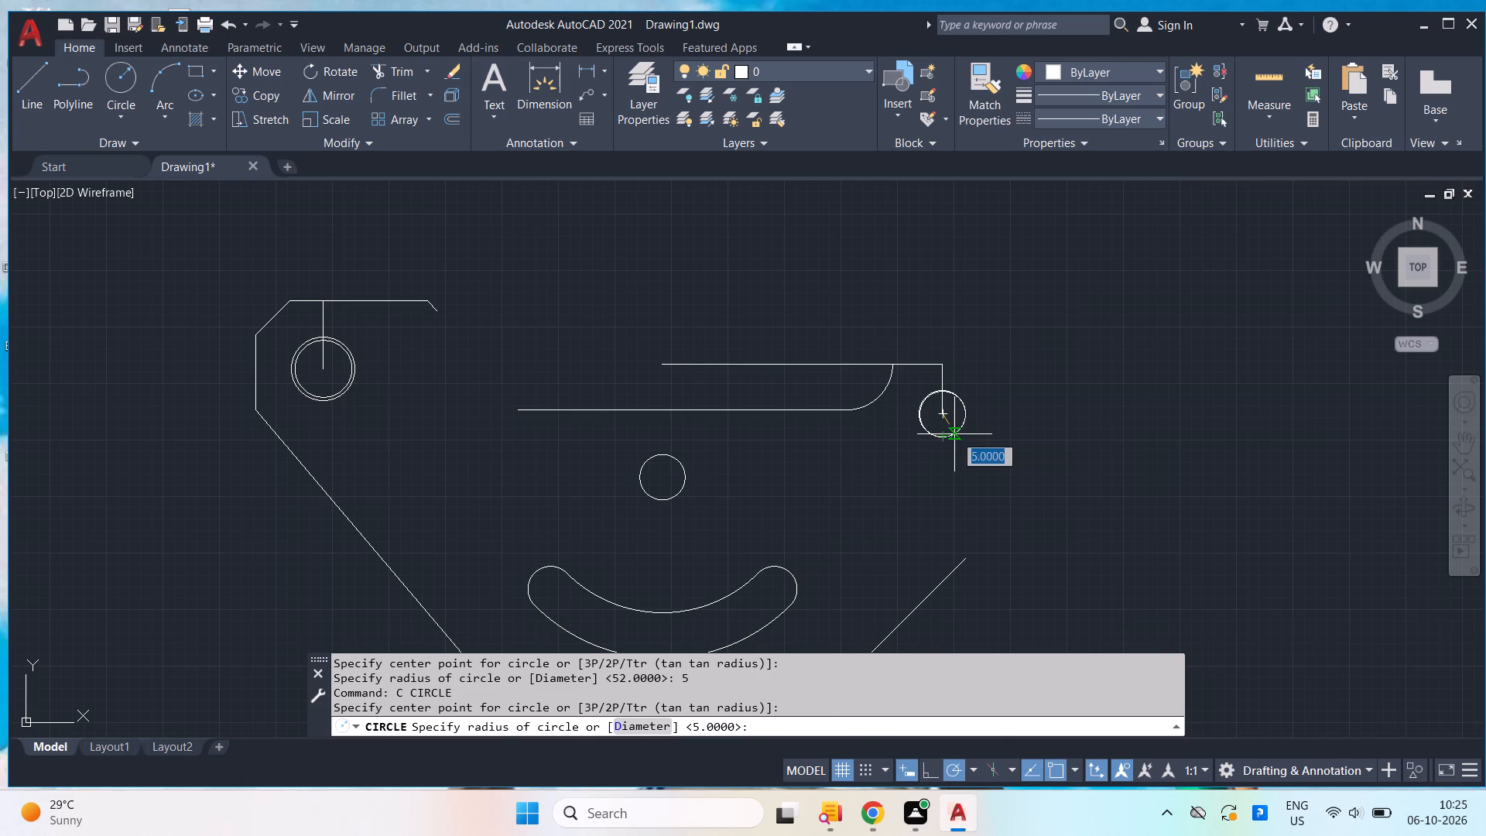
scroll(951, 426, up, 4)
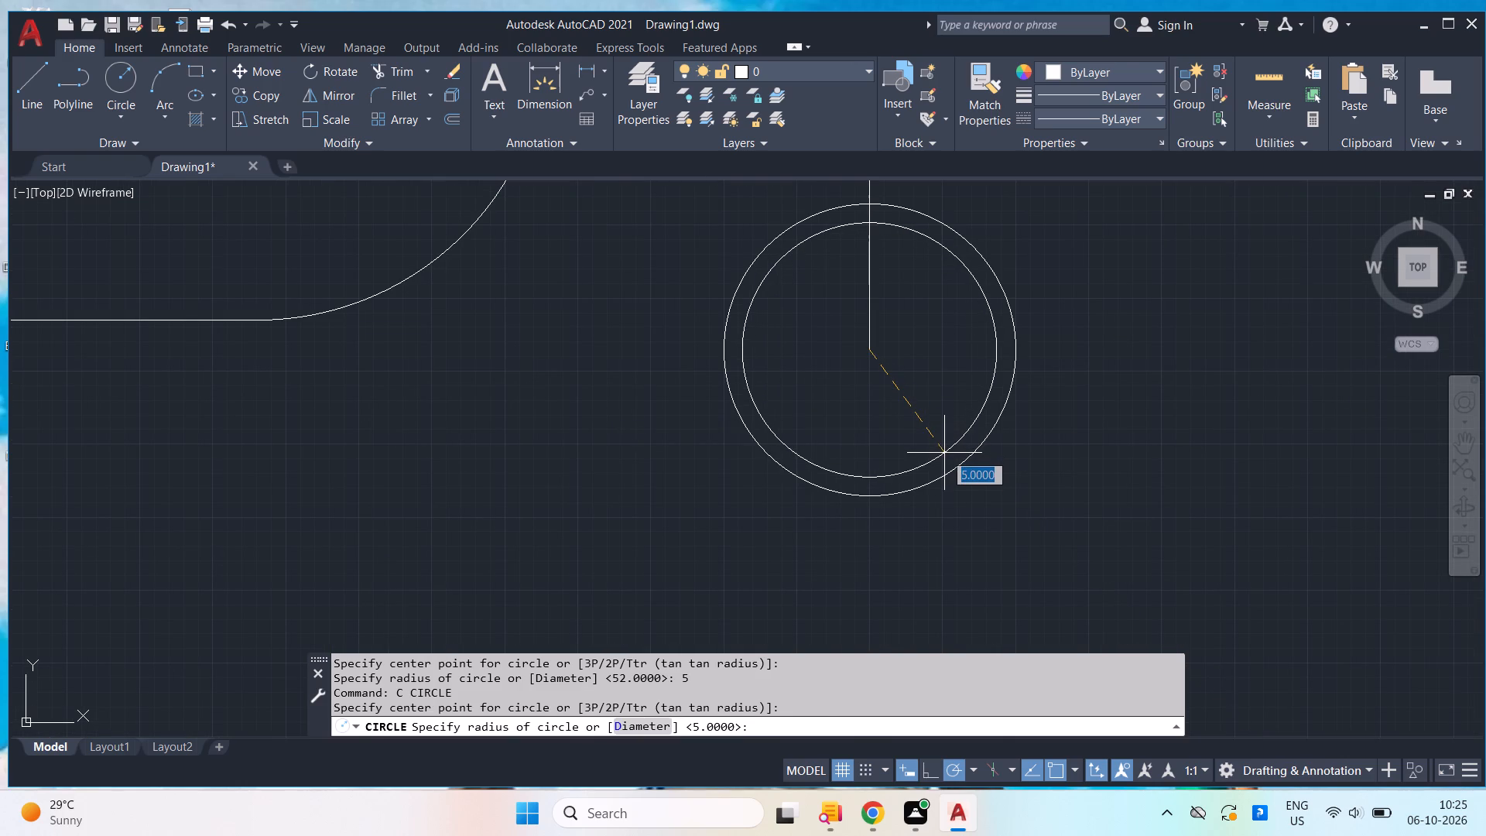
click(944, 453)
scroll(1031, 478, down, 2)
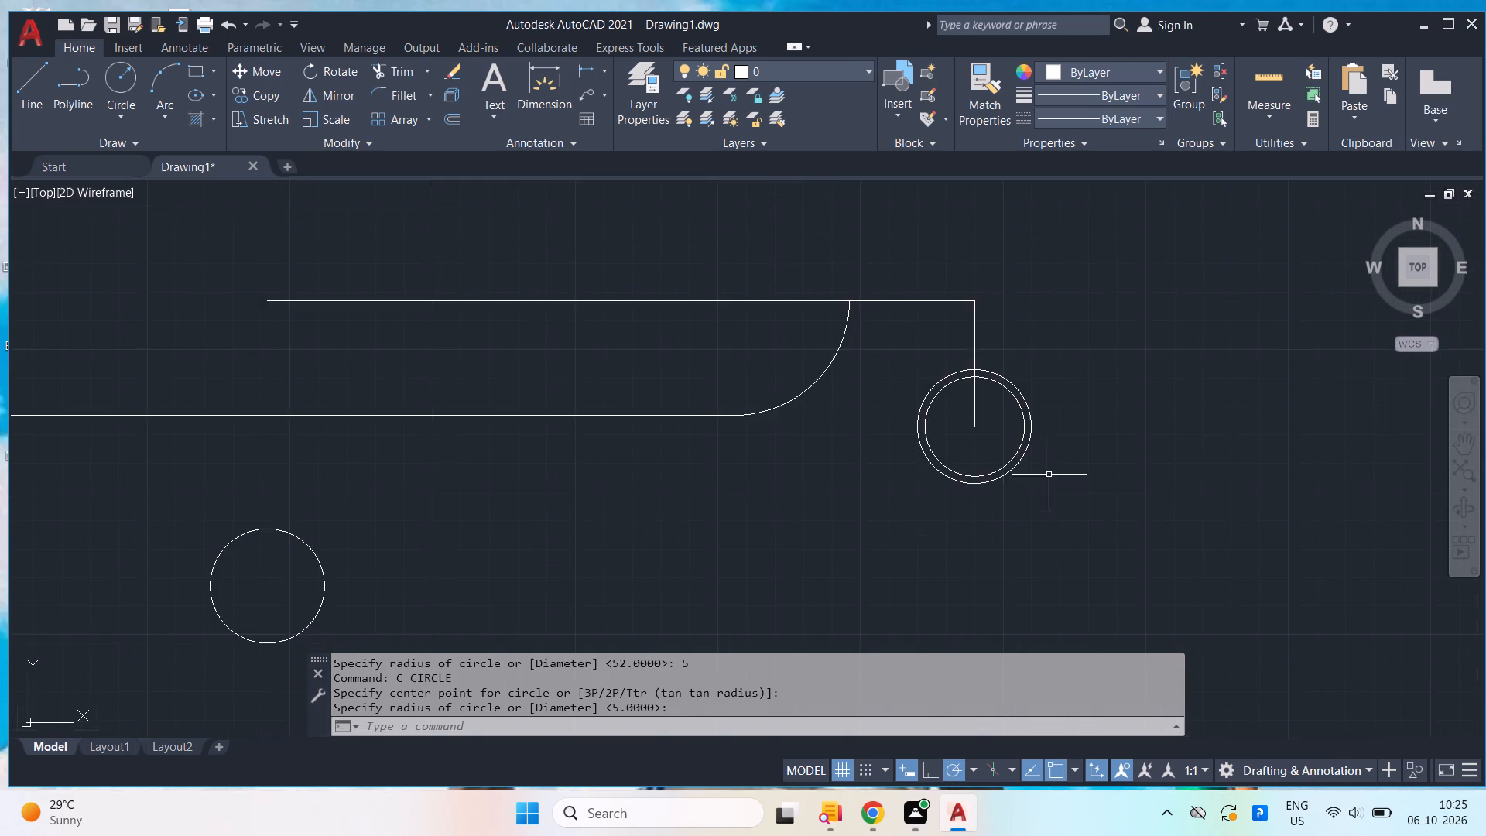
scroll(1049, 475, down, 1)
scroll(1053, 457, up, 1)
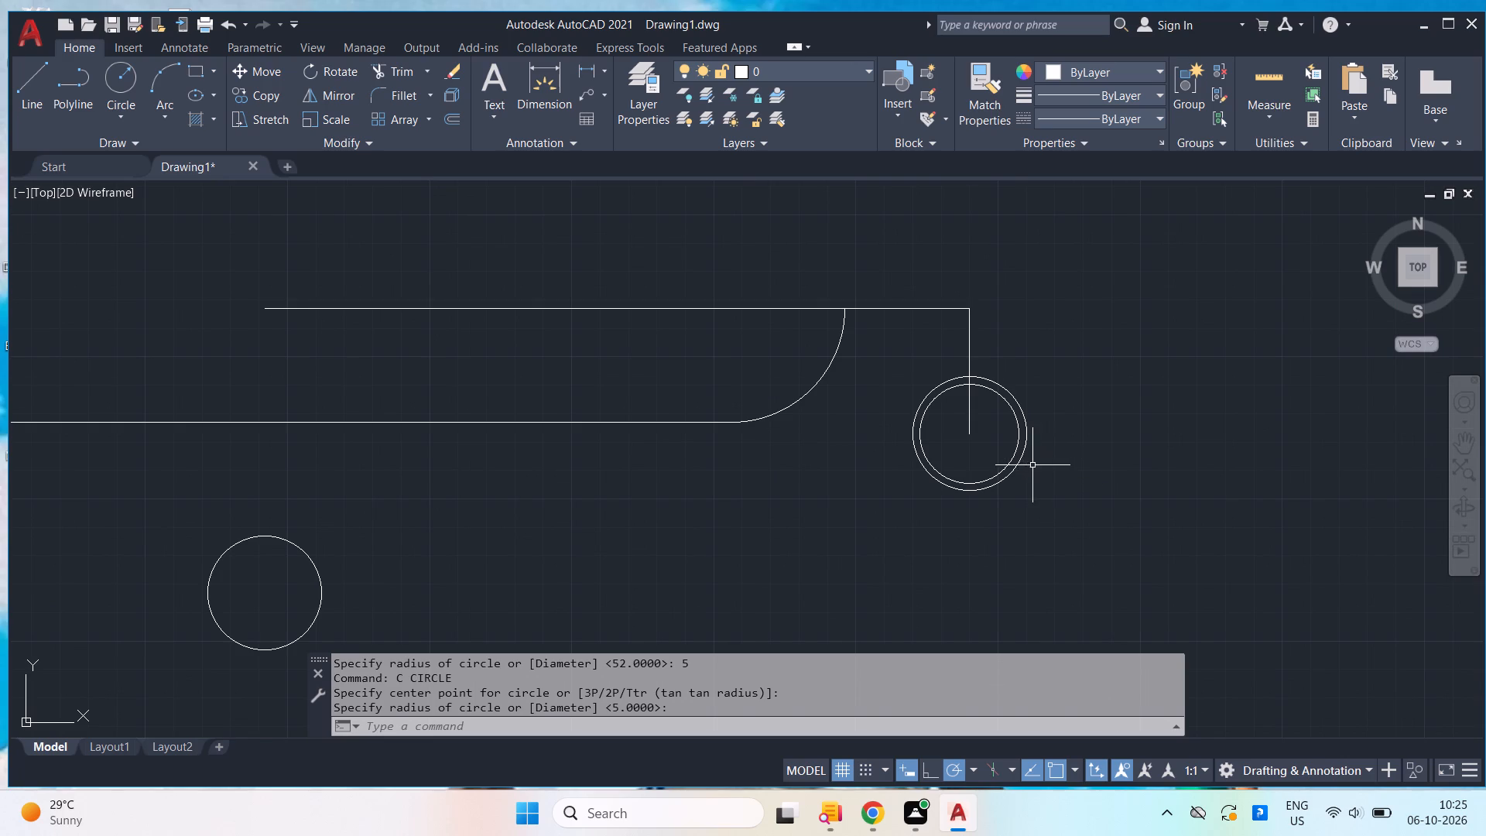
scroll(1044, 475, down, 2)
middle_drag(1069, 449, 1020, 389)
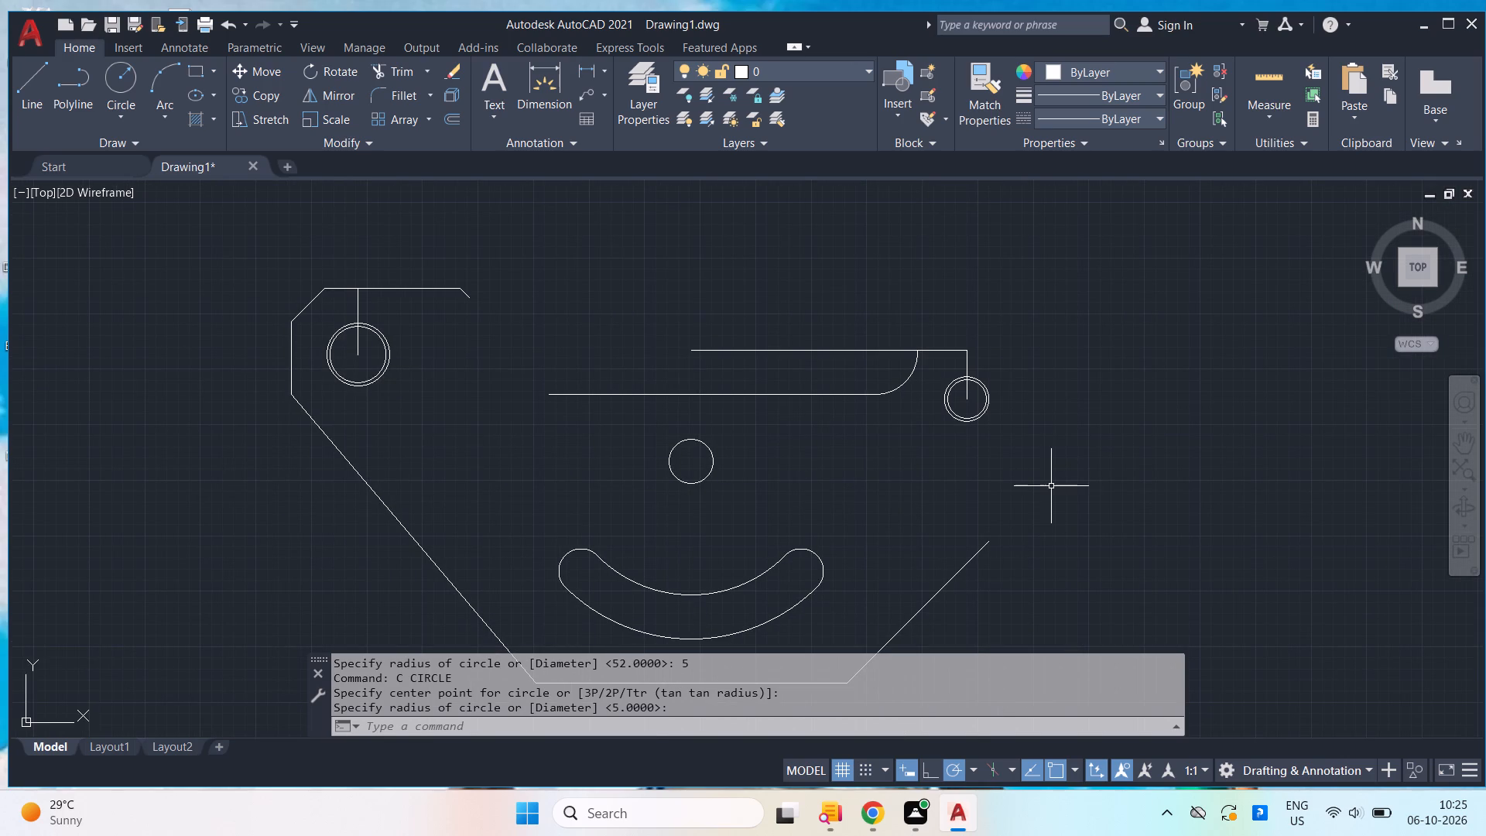
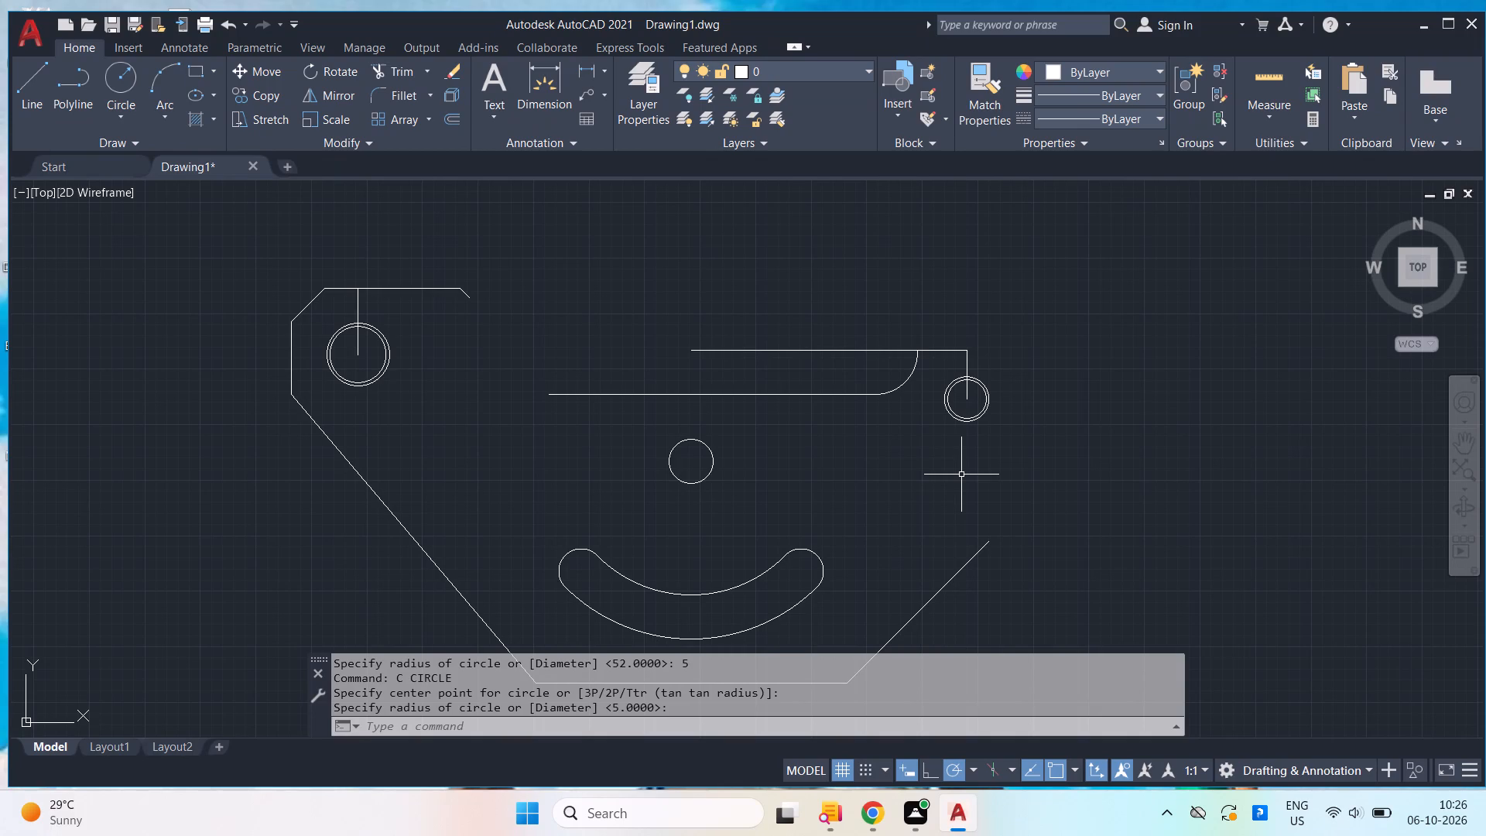
Draw a line 32 units leftward from the upper horizontal line's left end, continuing down to the lower horizontal line's left end.
key(l)
key(Return)
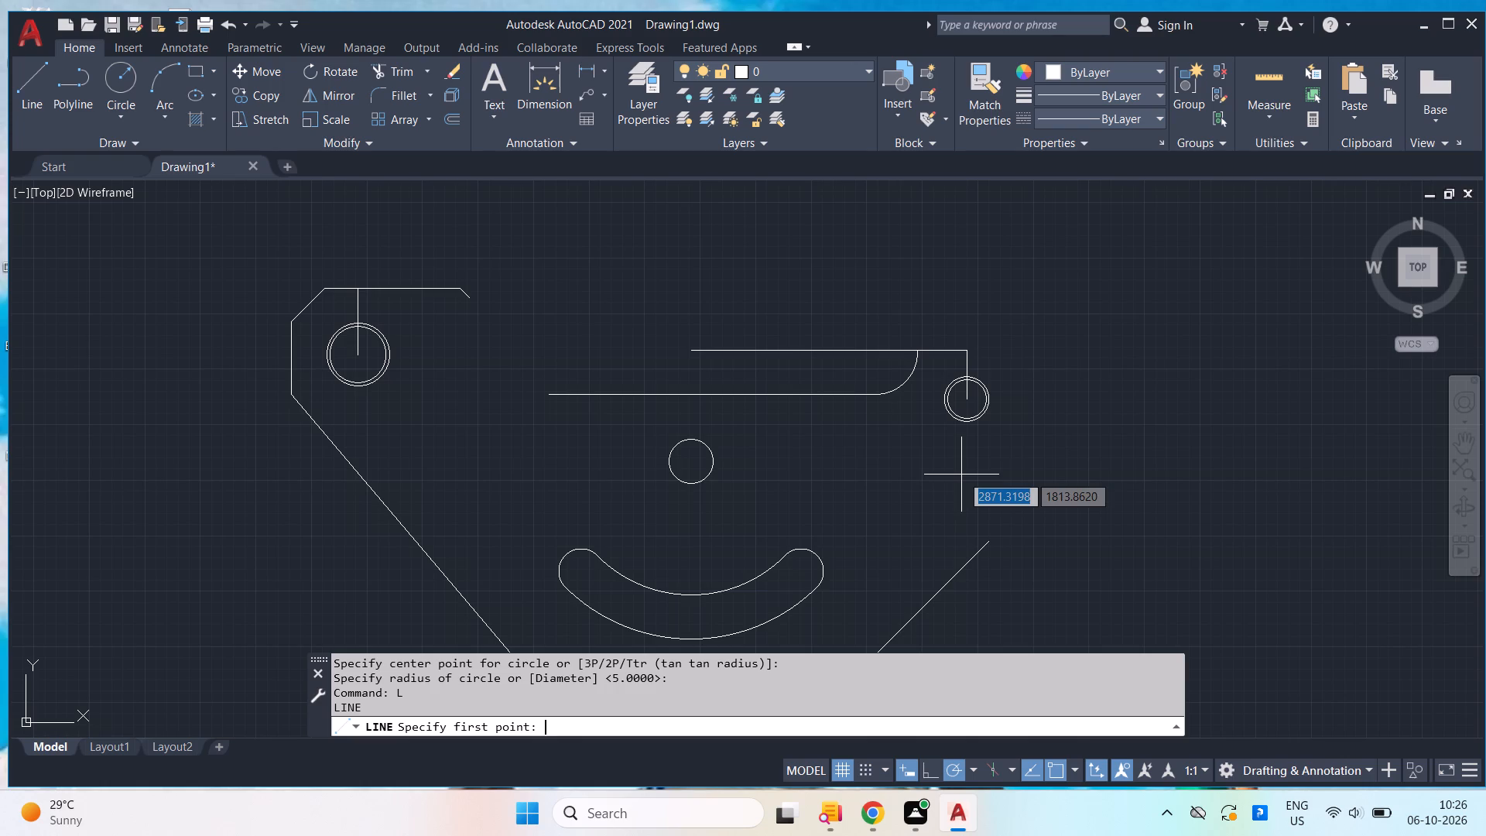
click(690, 352)
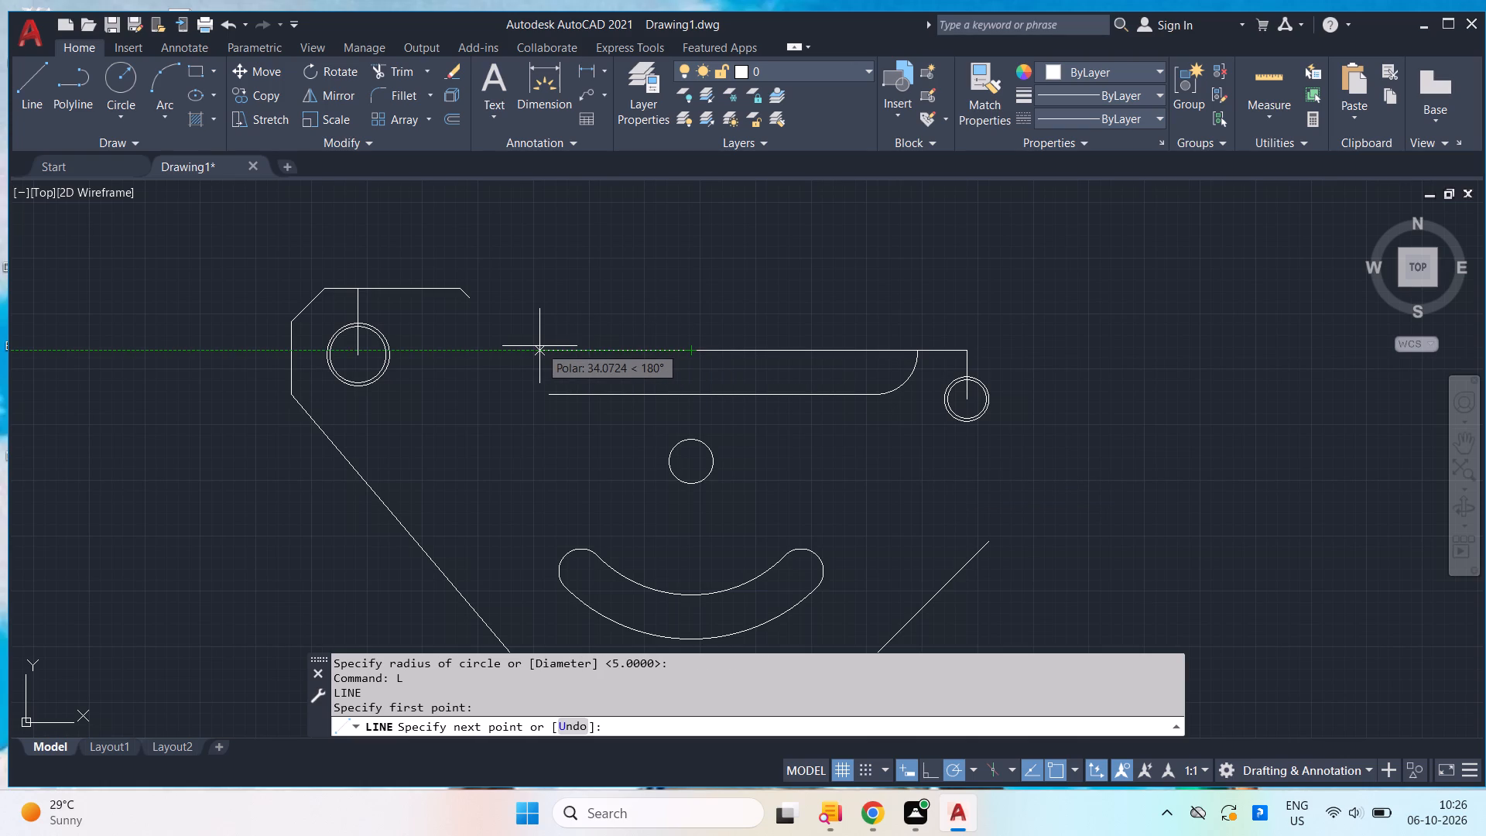
text(32)
key(Return)
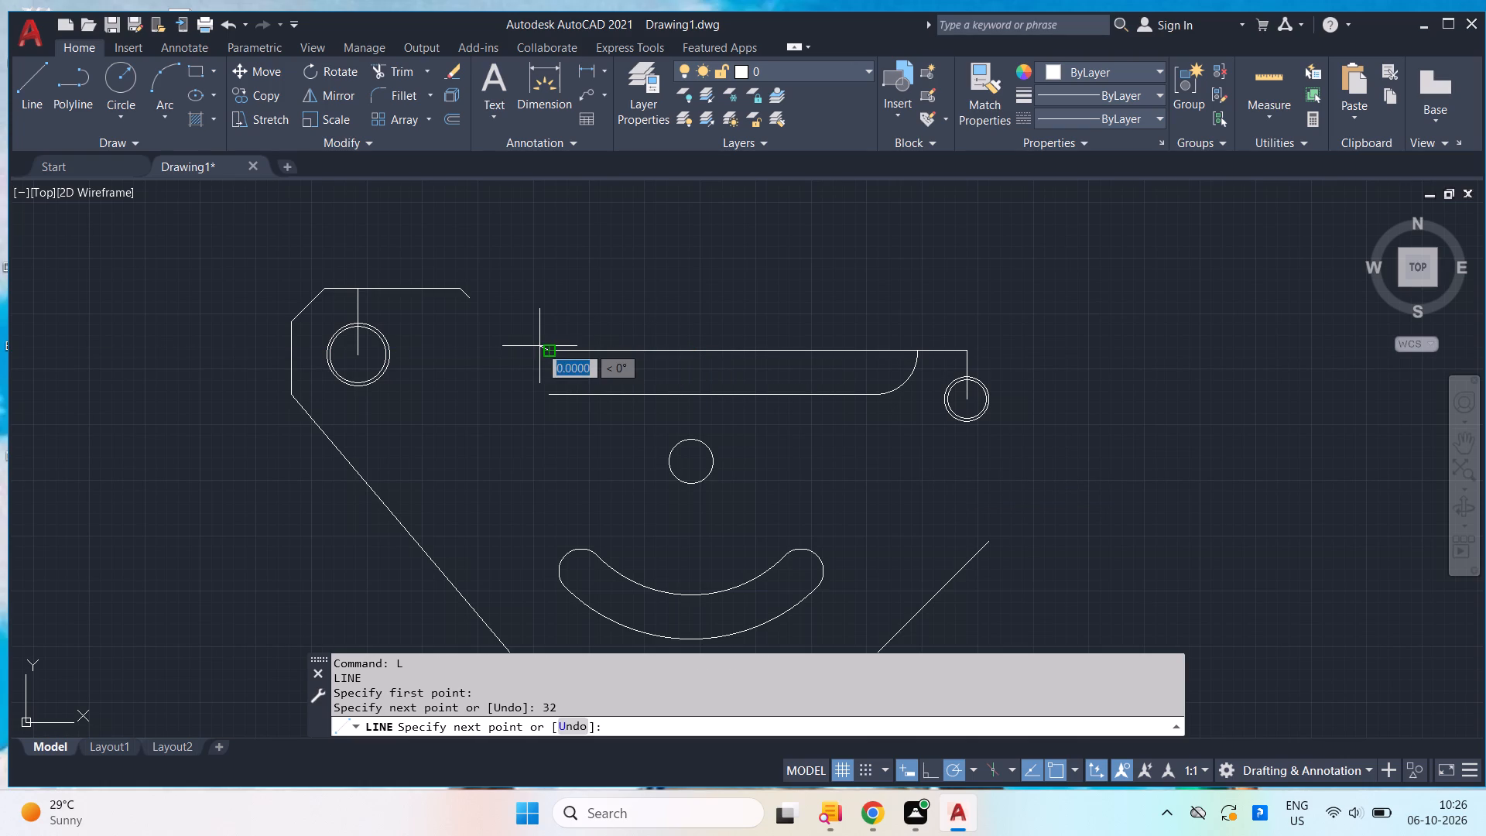
click(546, 394)
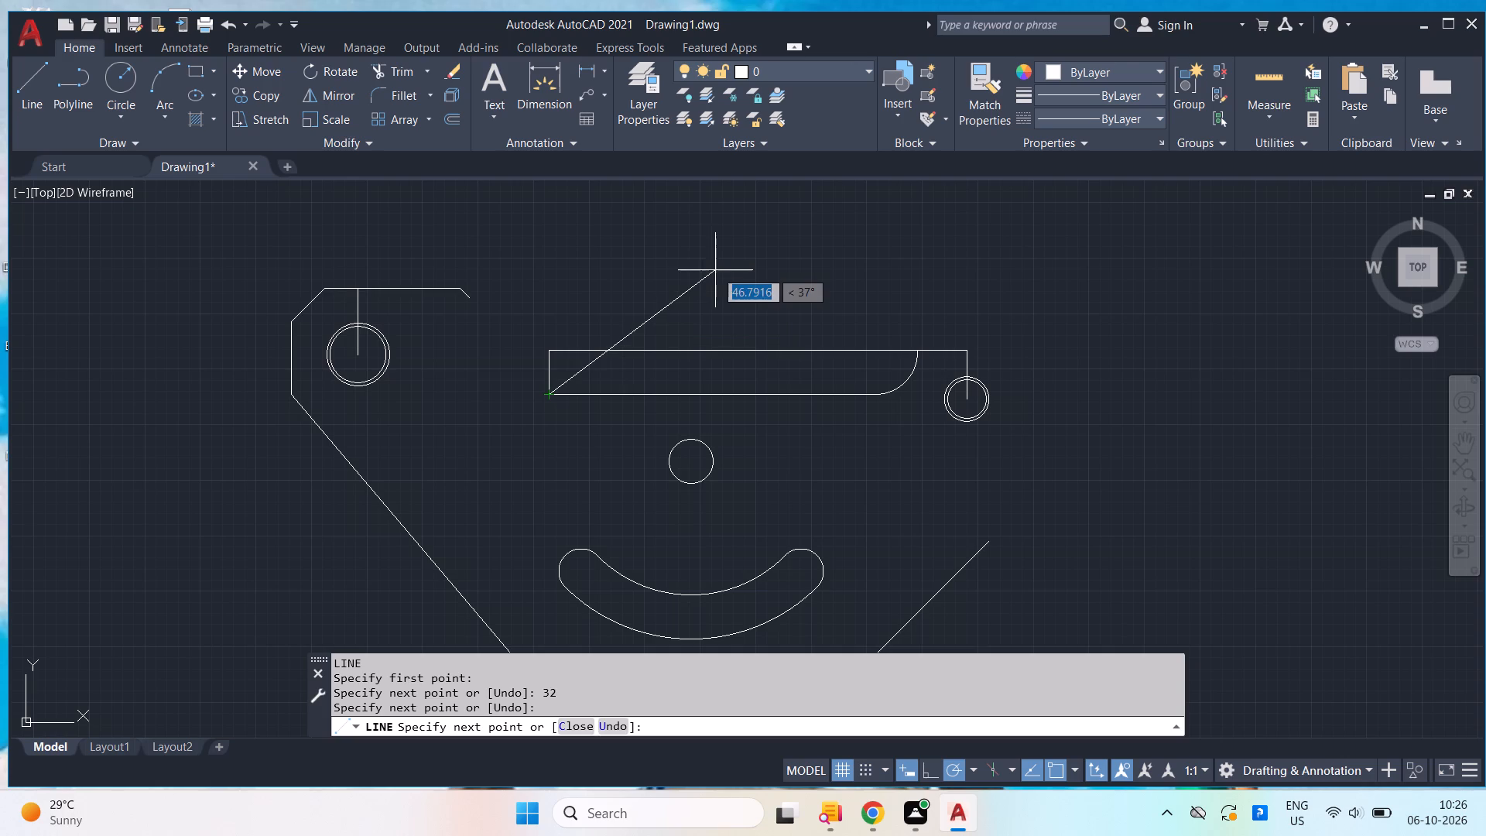
key(space)
Fillet the corner between the lower horizontal line and the new vertical line with radius 10.
key(f)
key(space)
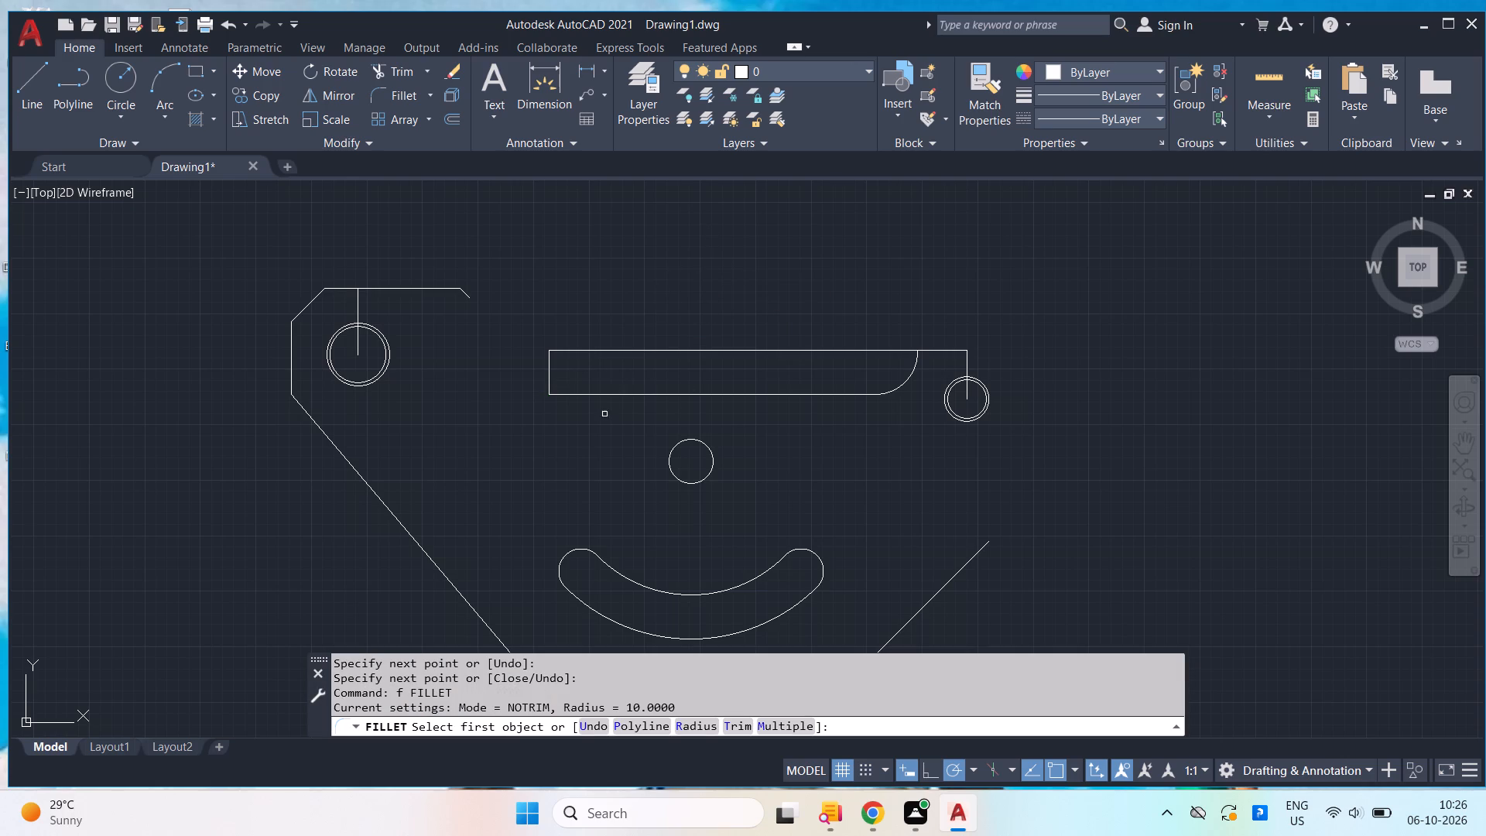
click(690, 723)
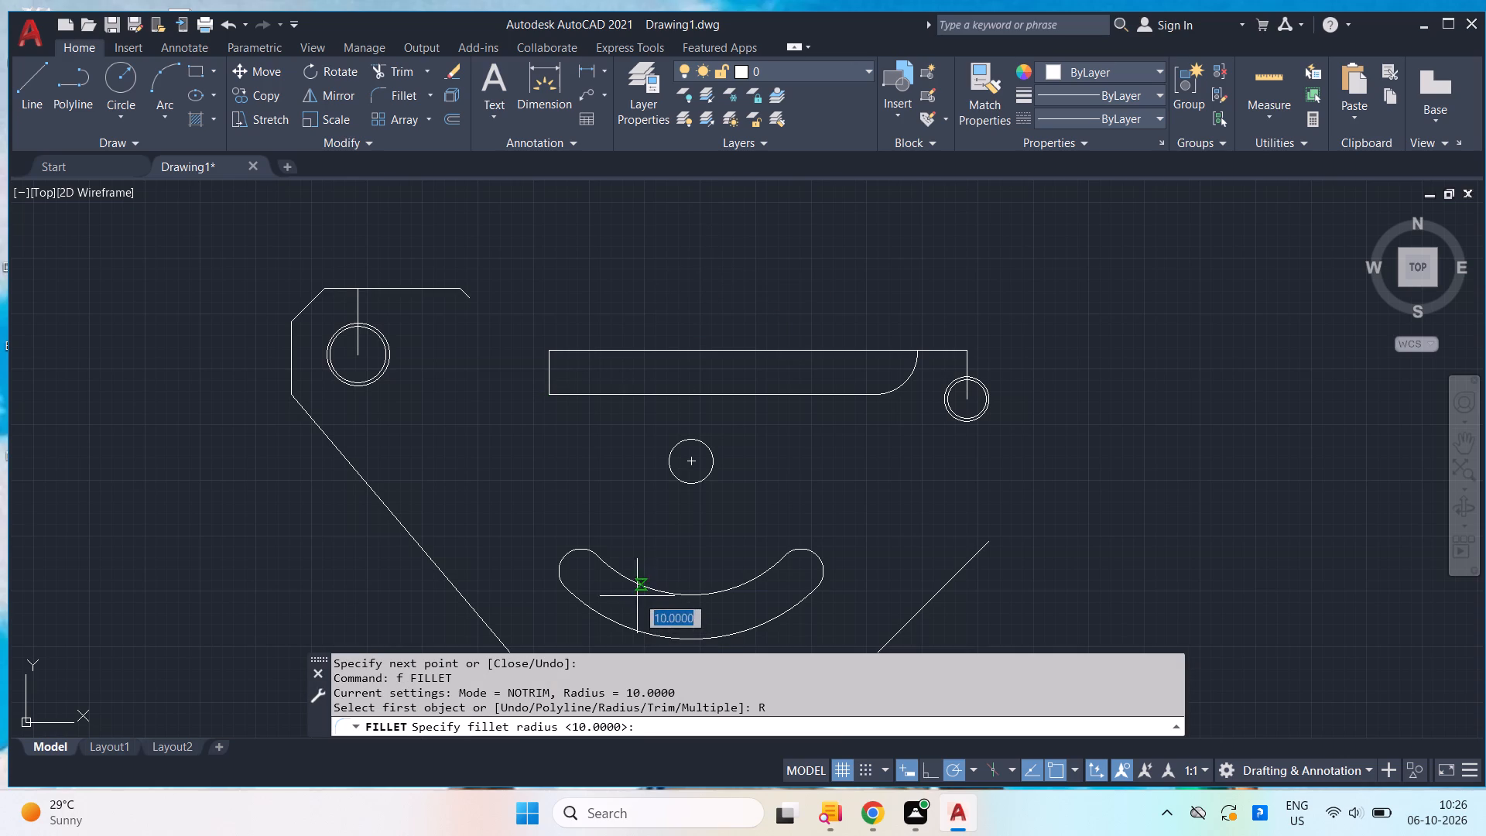
key(space)
click(594, 396)
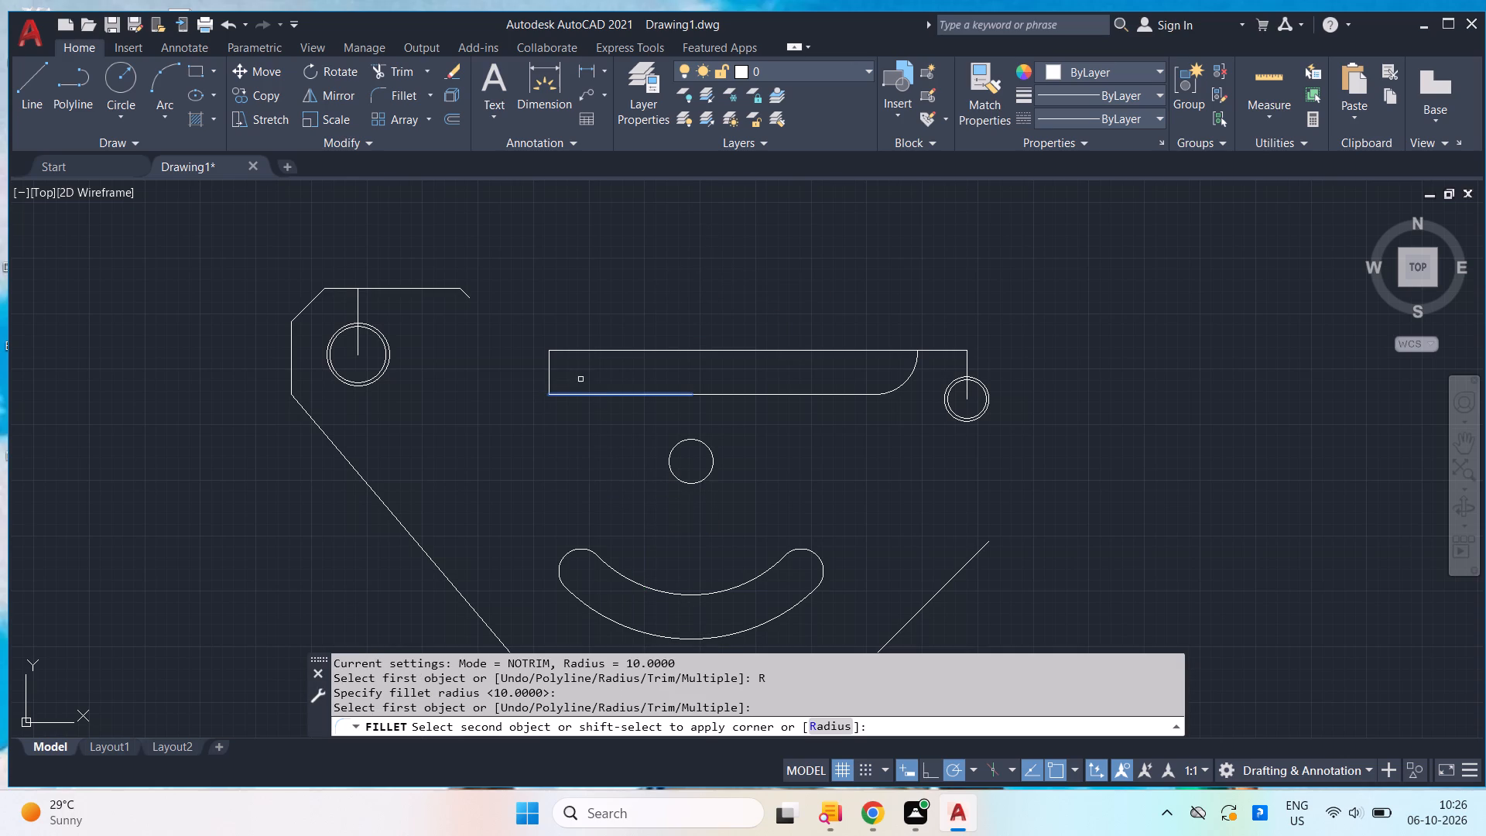
click(550, 375)
Trim away the square corner outside the new fillet and the upper horizontal line between the two fillet arcs.
text(tr)
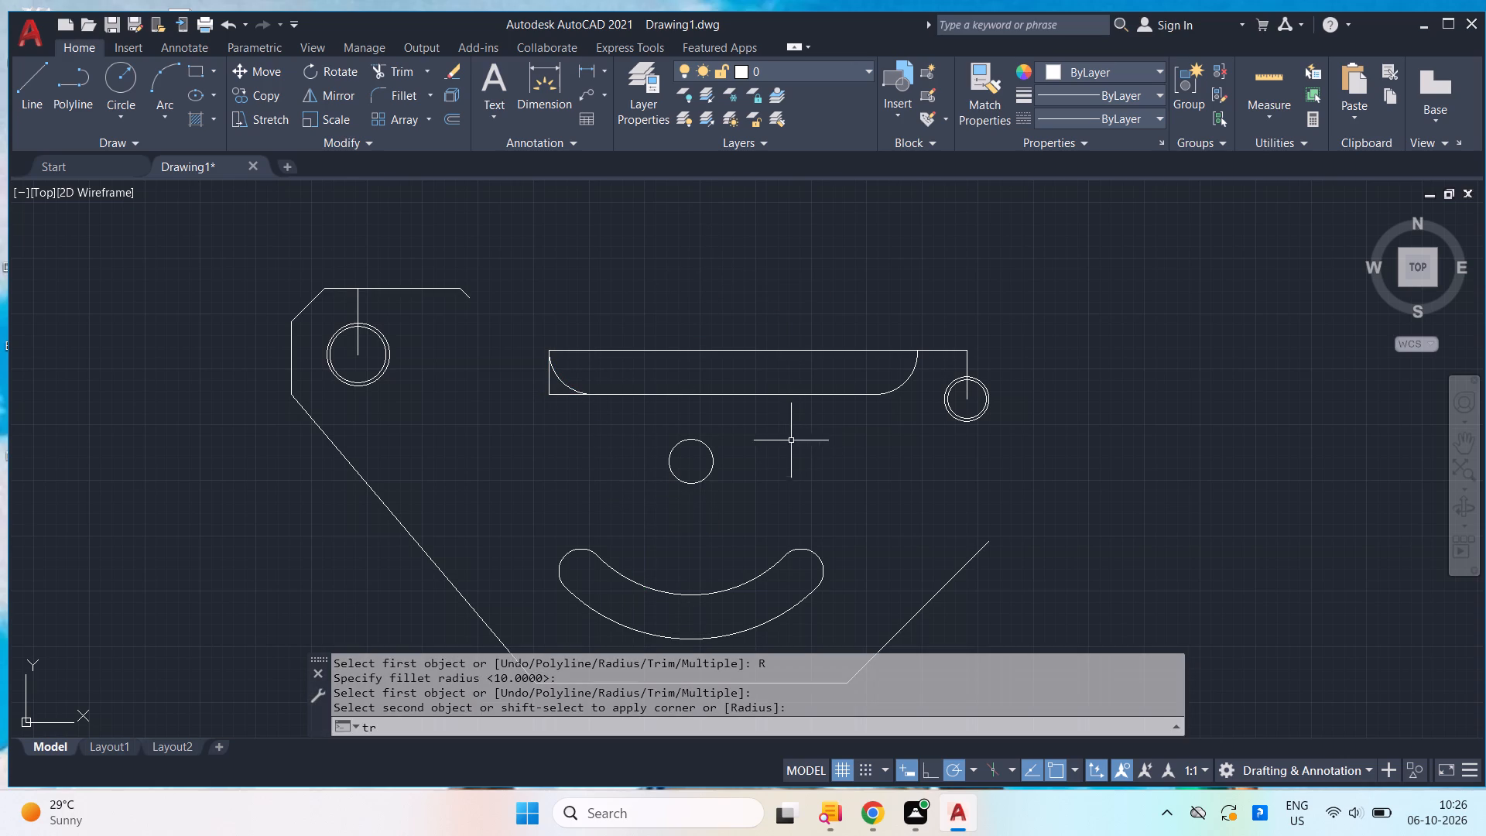
key(Return)
drag(525, 388, 550, 387)
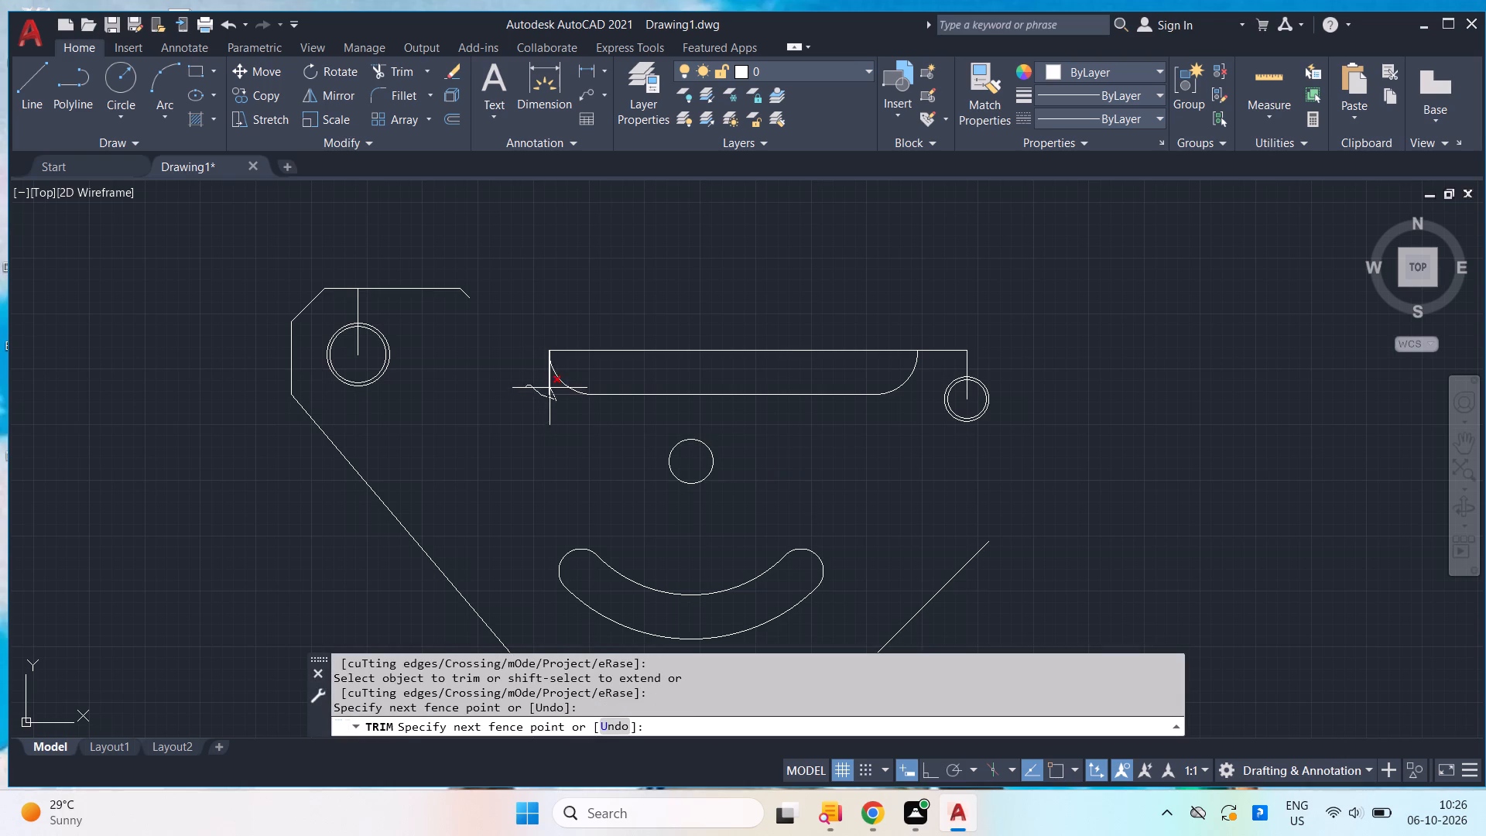
drag(550, 387, 541, 374)
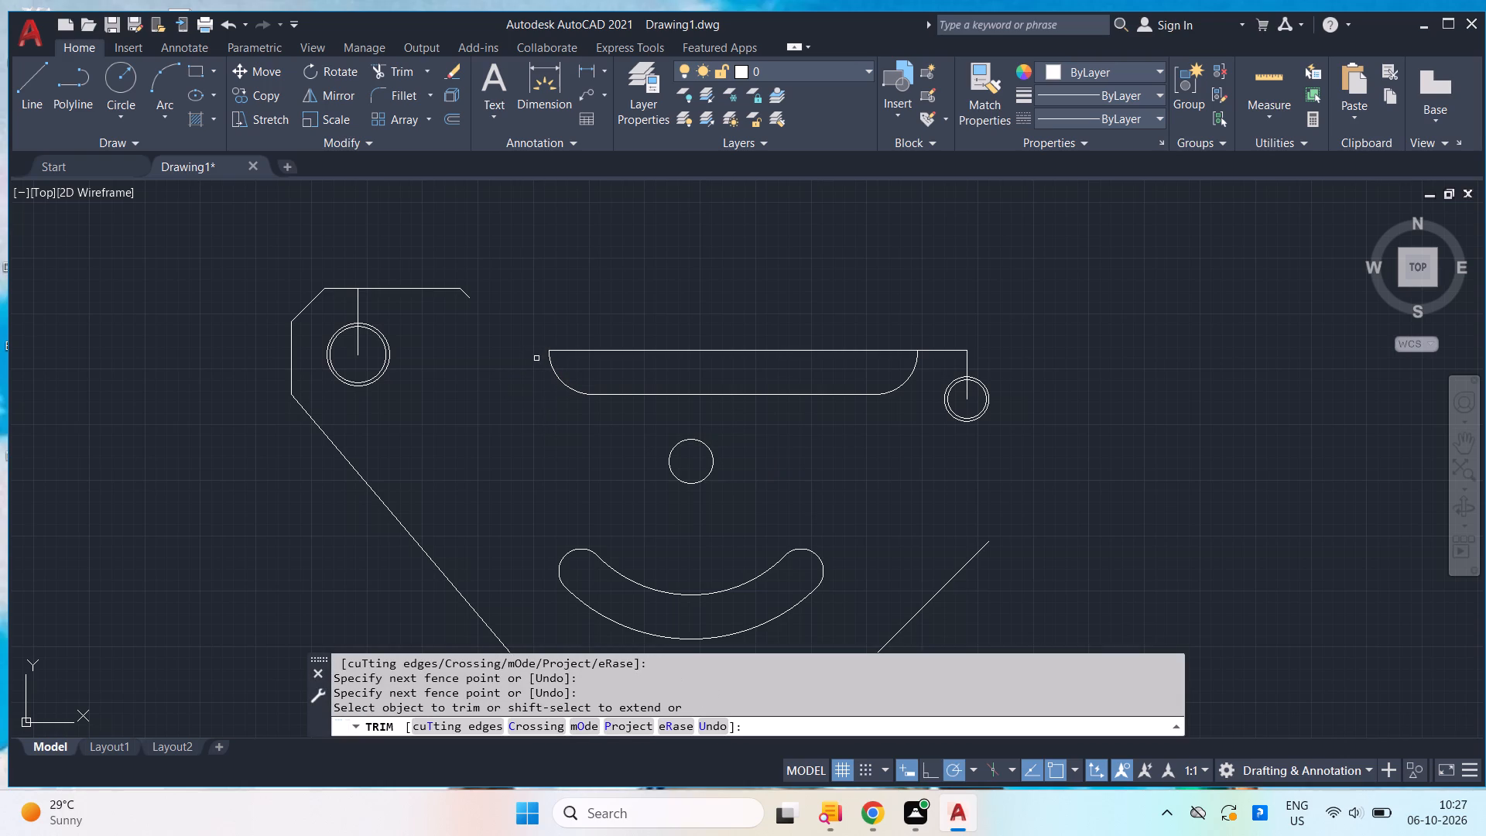
drag(609, 331, 684, 358)
drag(702, 340, 751, 346)
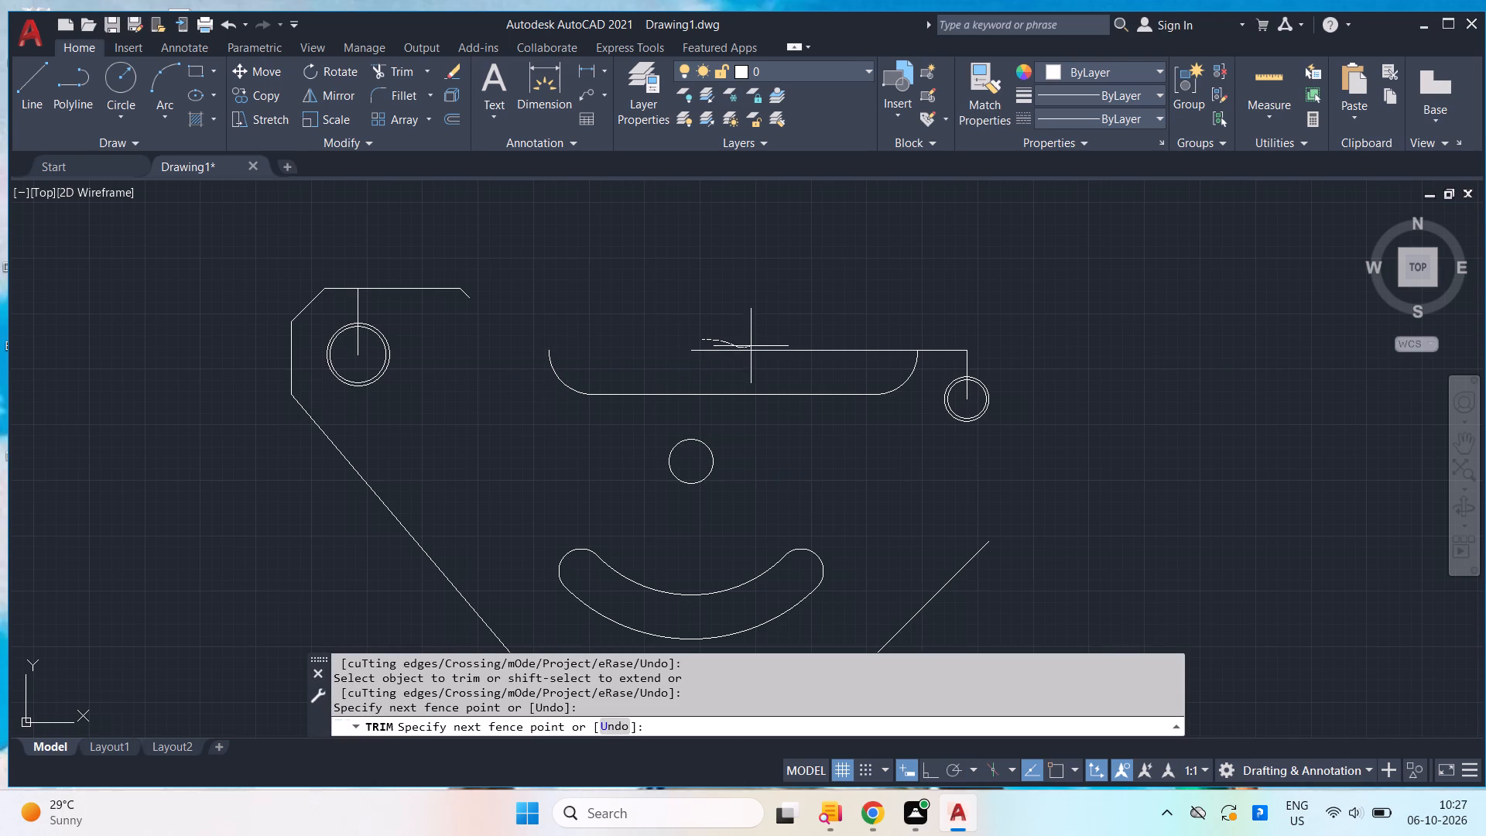
drag(751, 346, 820, 332)
key(Escape)
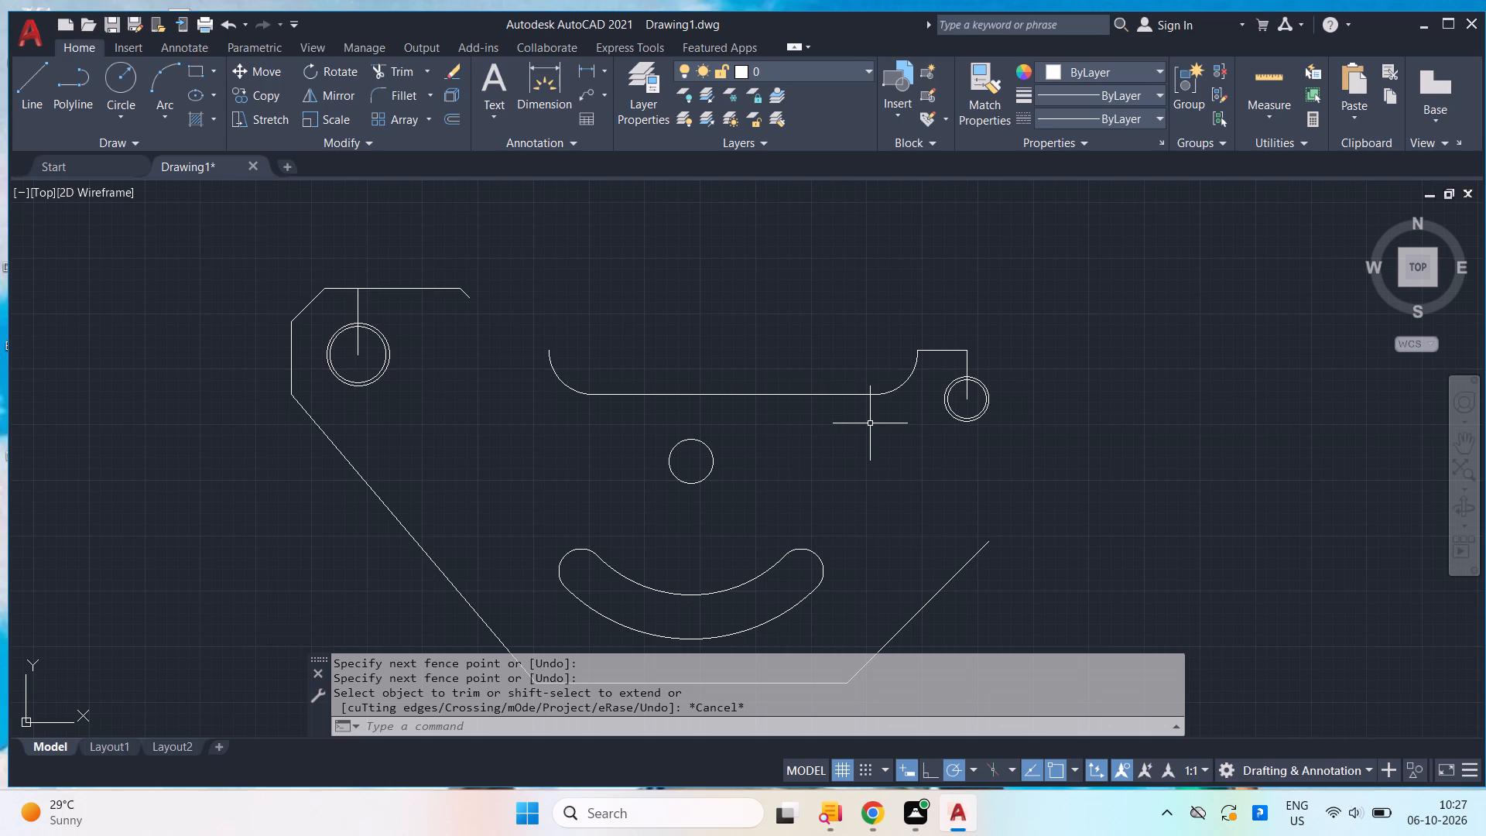
Copy the two small concentric circles at the right lobe 105 units to the left from their centre.
click(1006, 425)
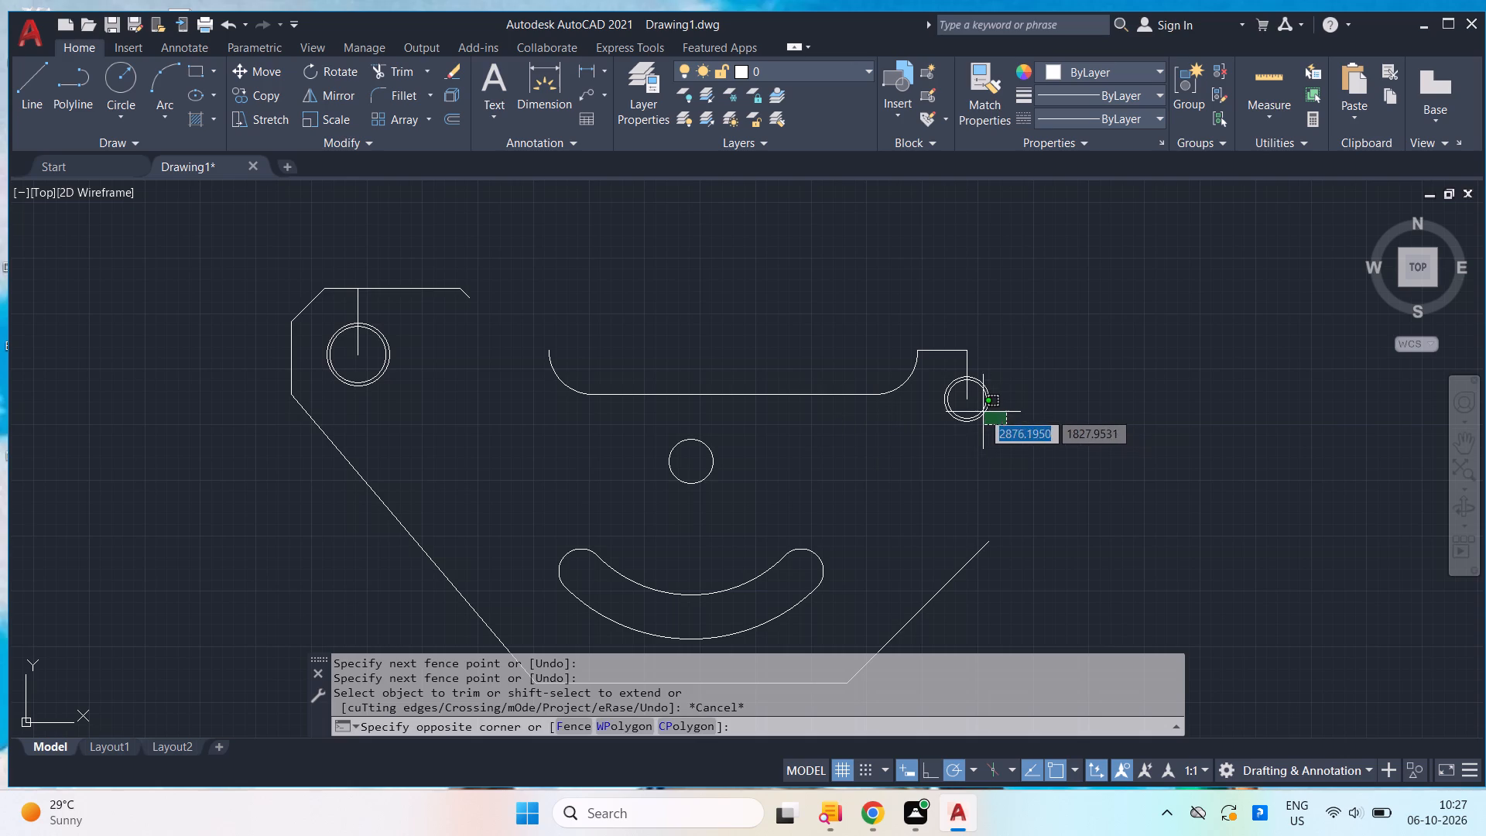
click(970, 412)
text(co)
key(Return)
click(964, 397)
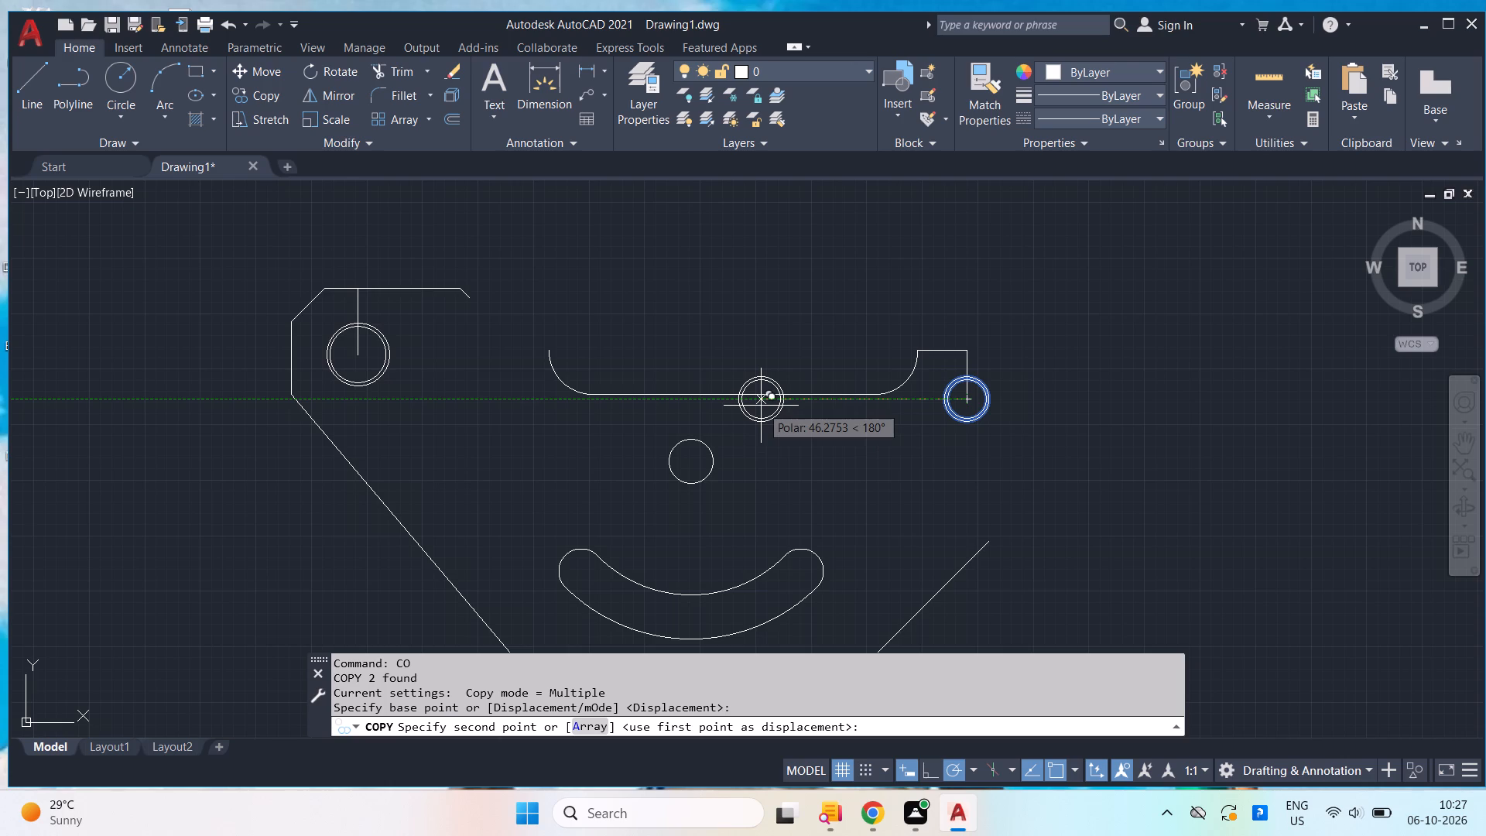
text(105)
key(Return)
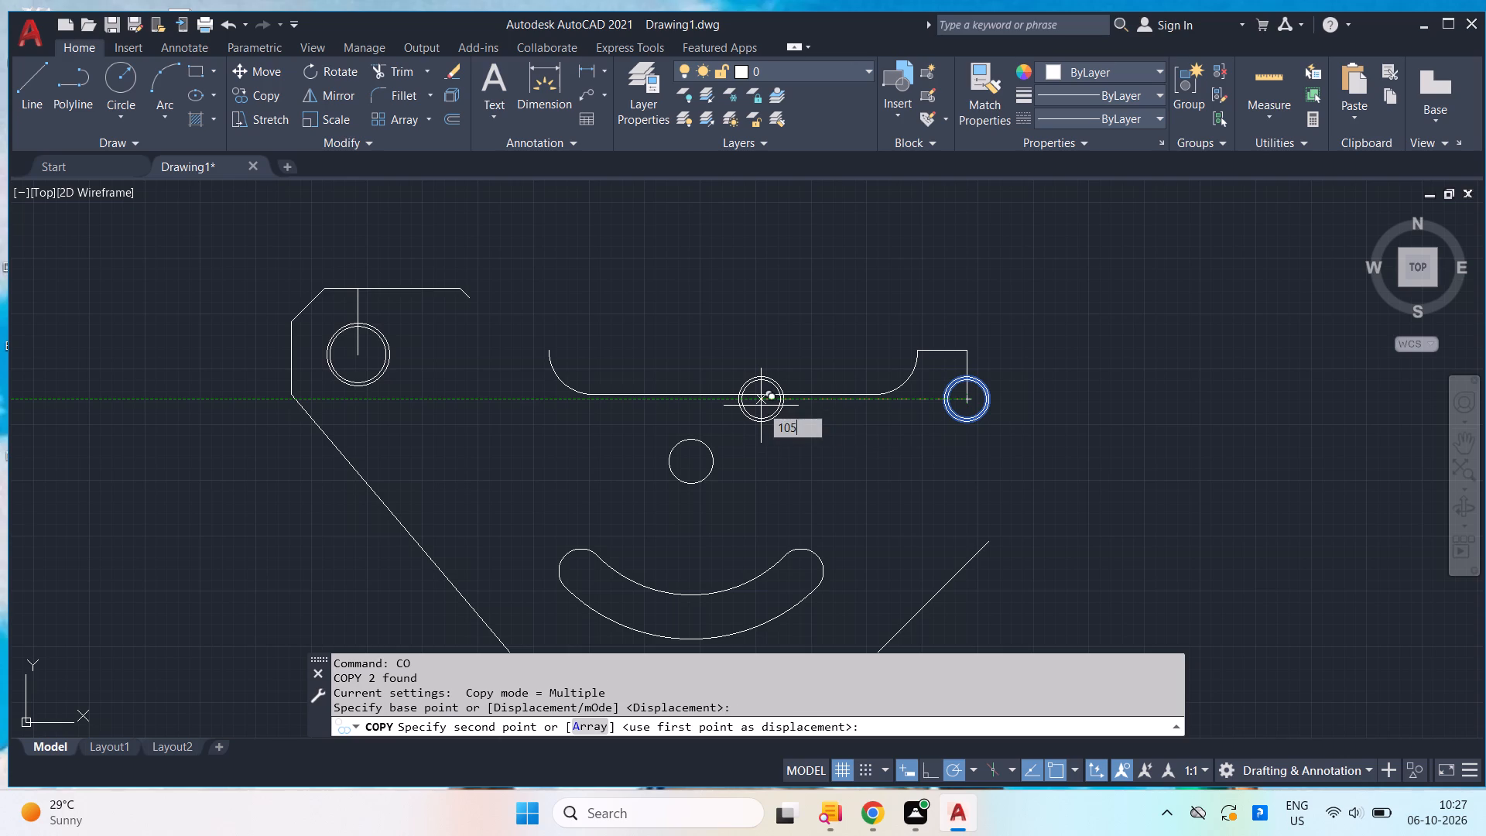
key(Return)
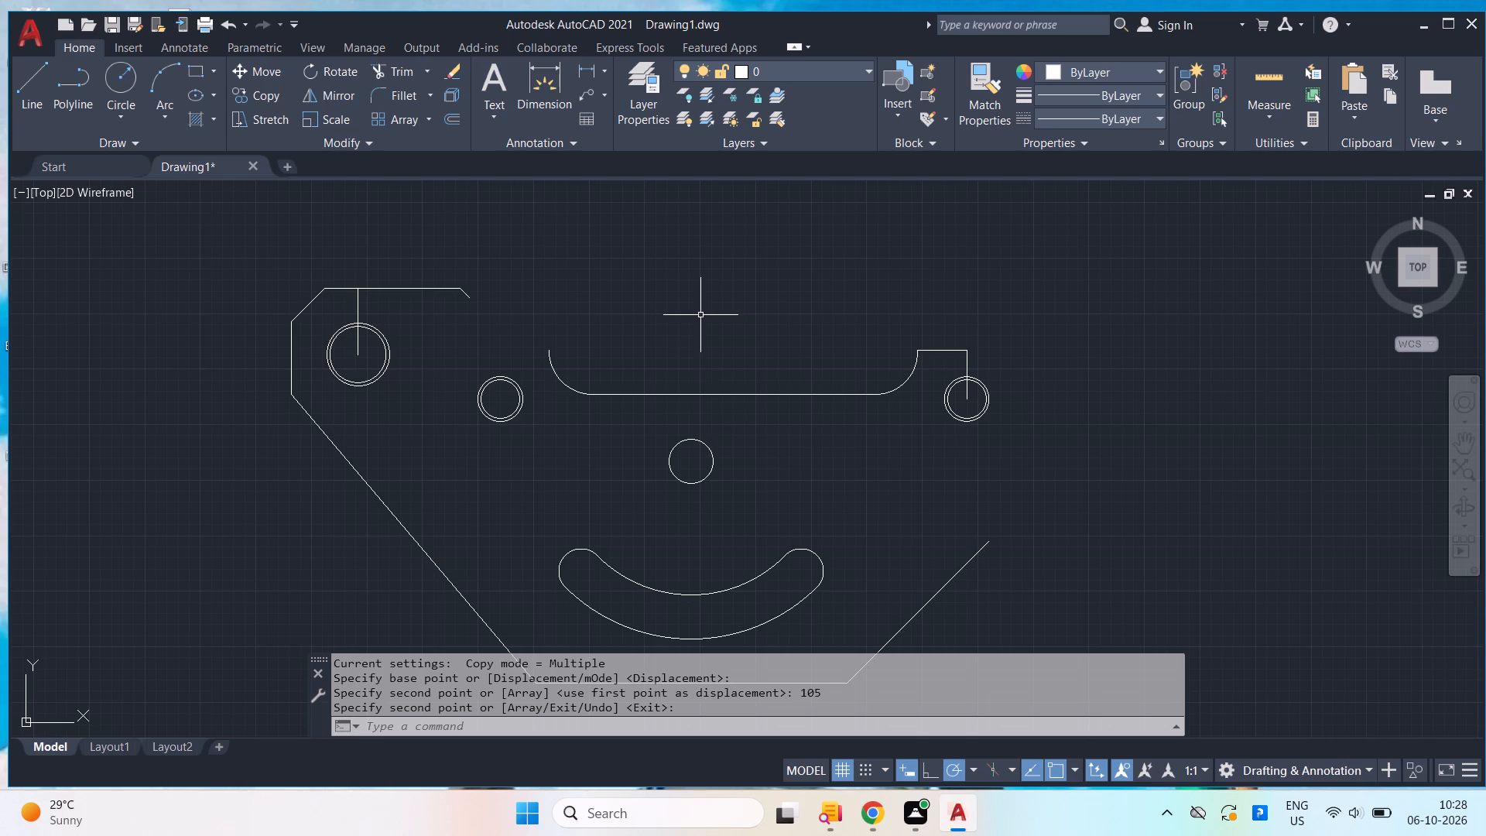
Draw a horizontal line about 14 units long leftward from the upper end of the left fillet arc.
key(l)
key(Return)
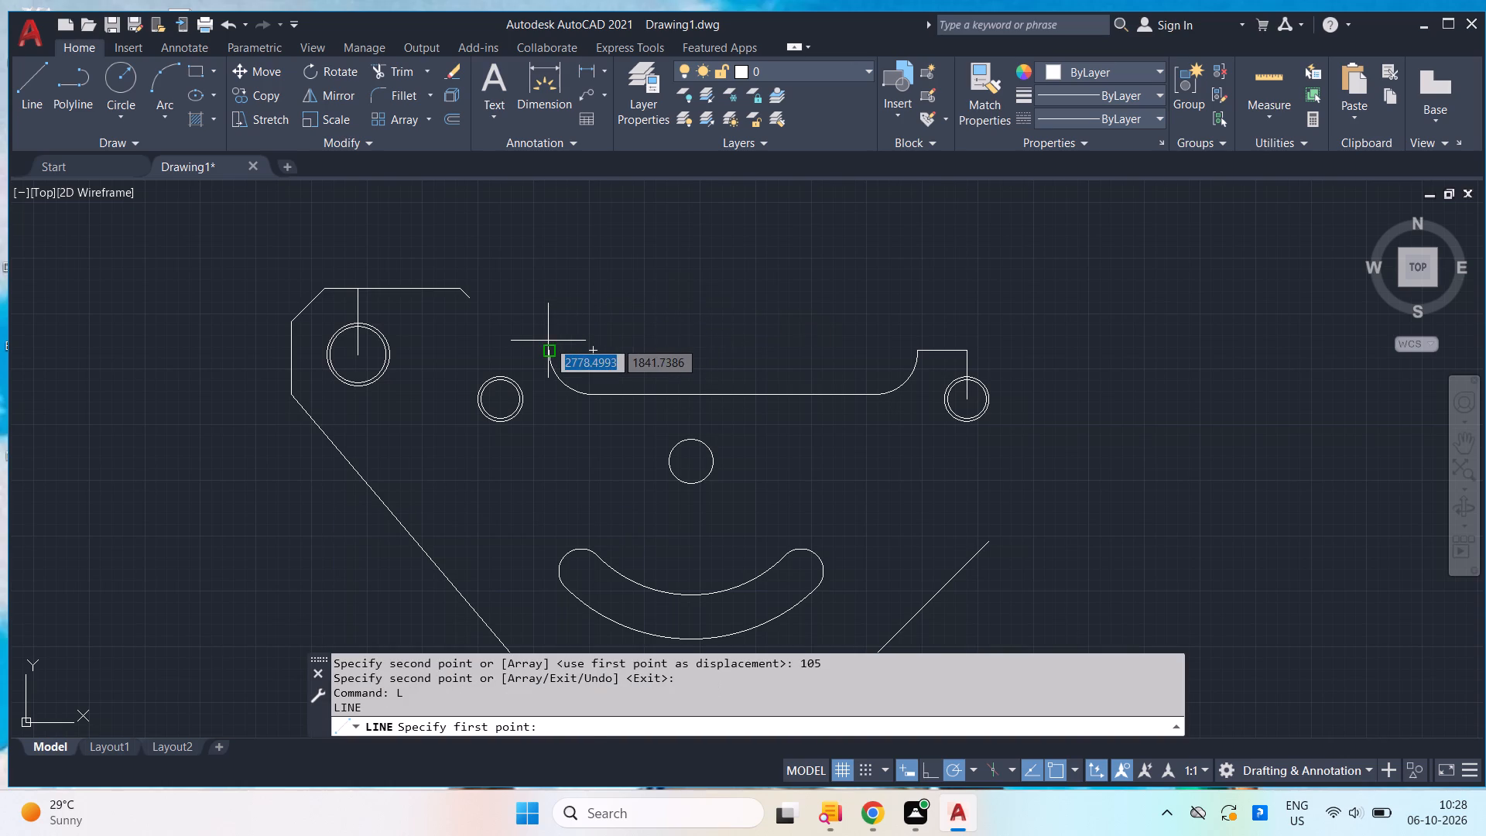
click(548, 341)
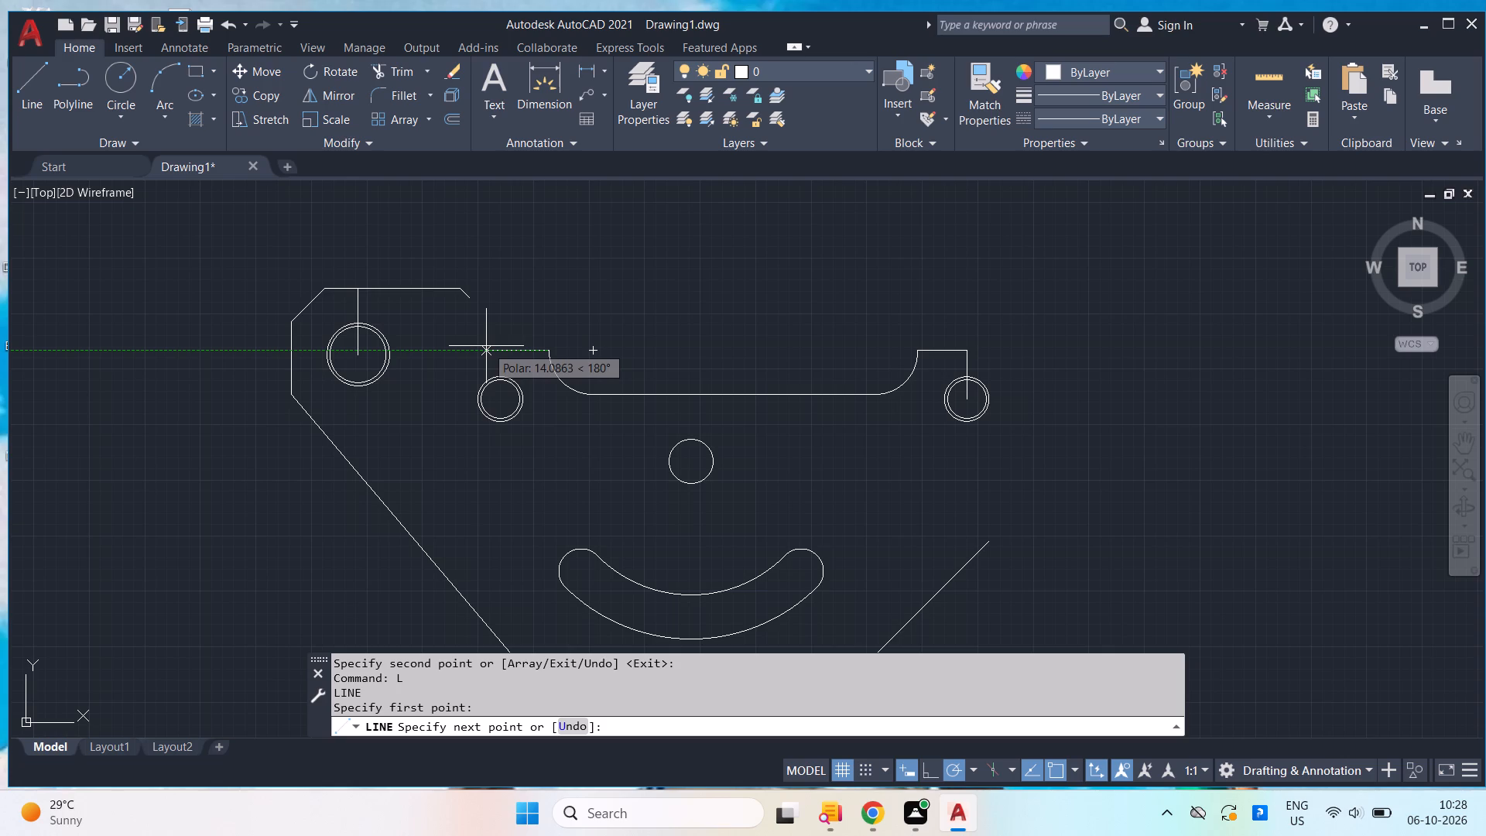
click(486, 346)
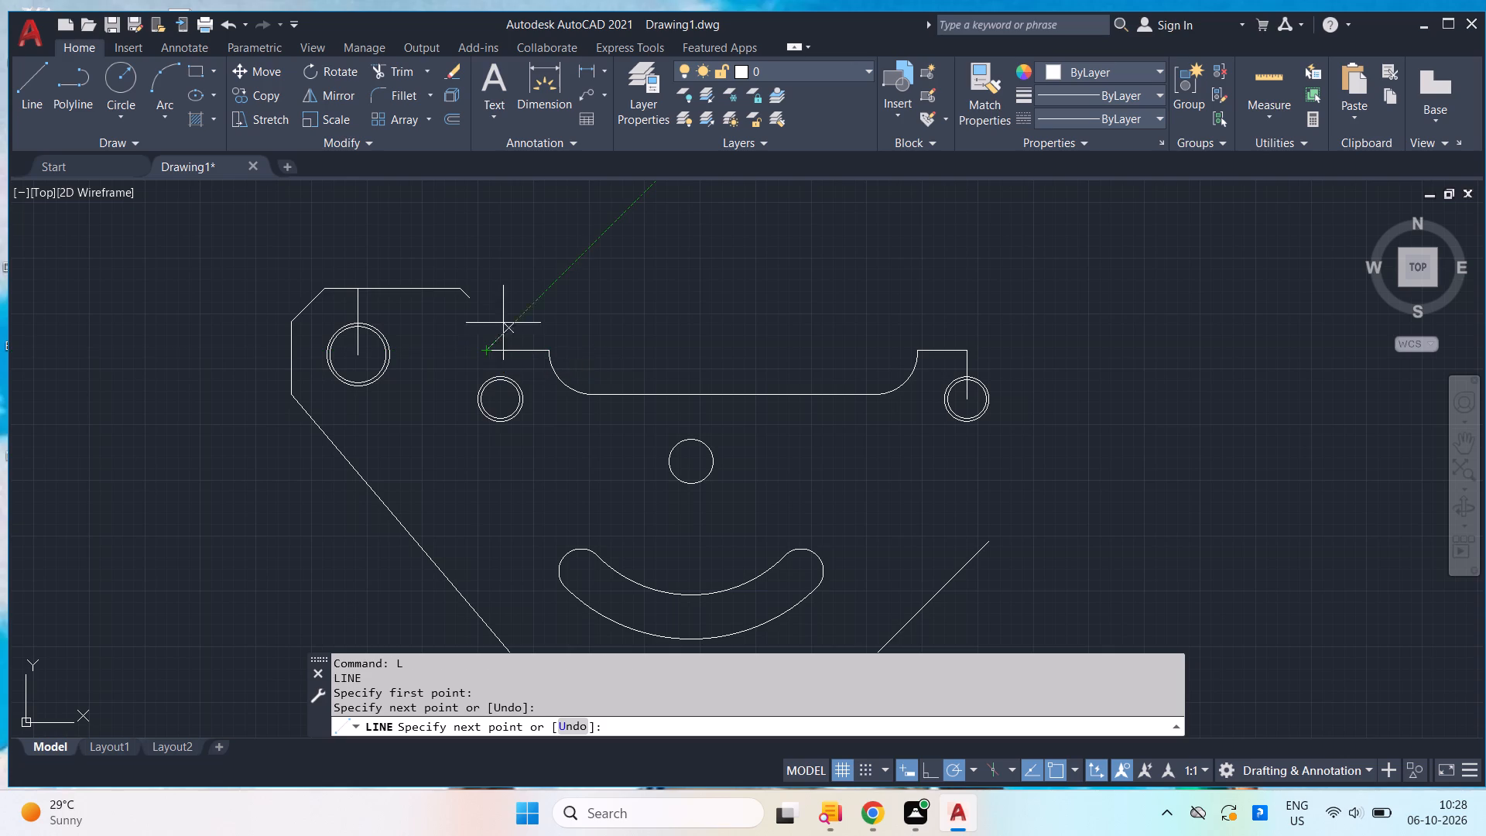
key(space)
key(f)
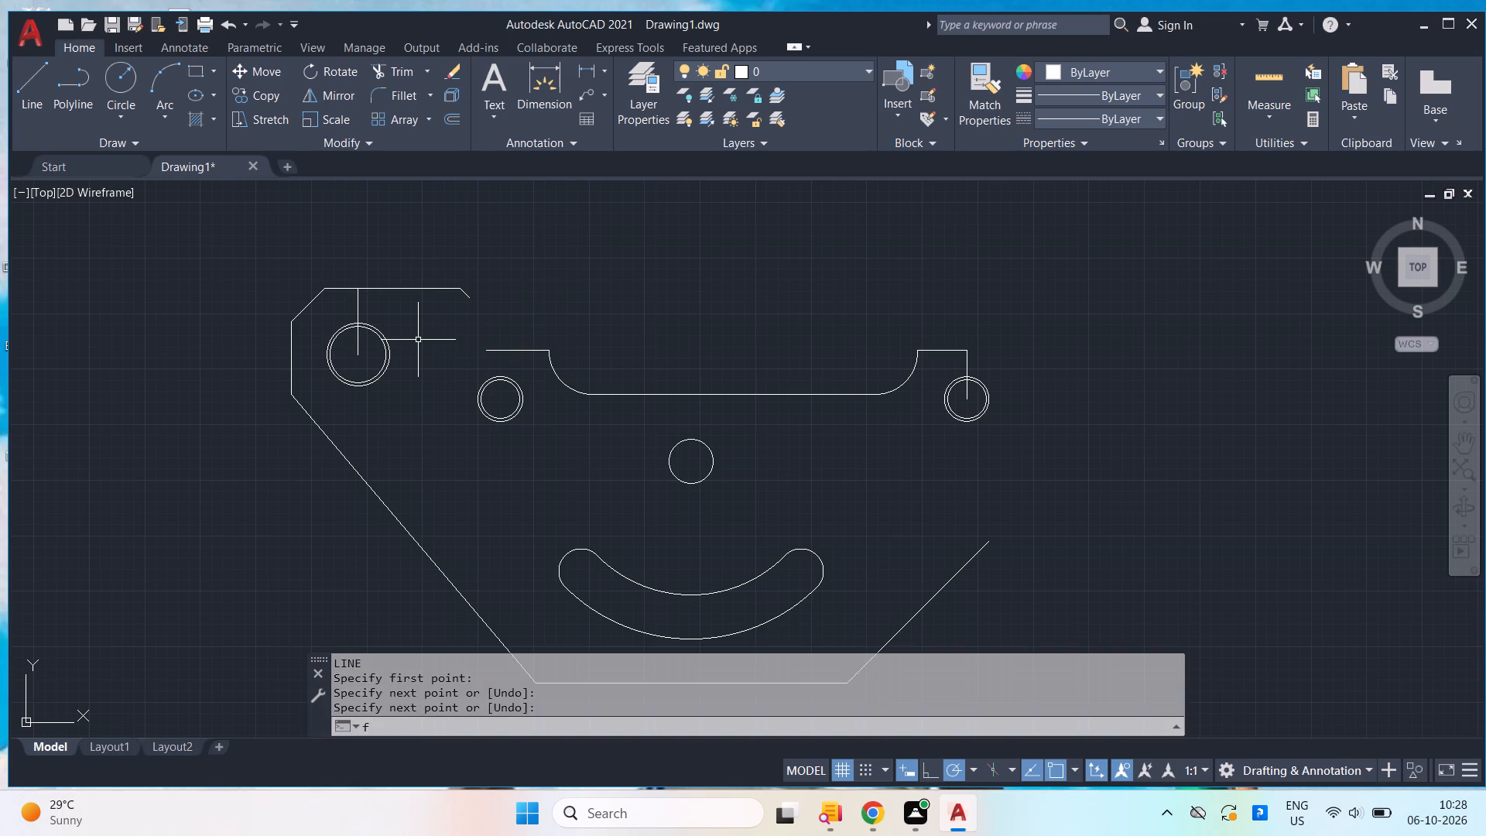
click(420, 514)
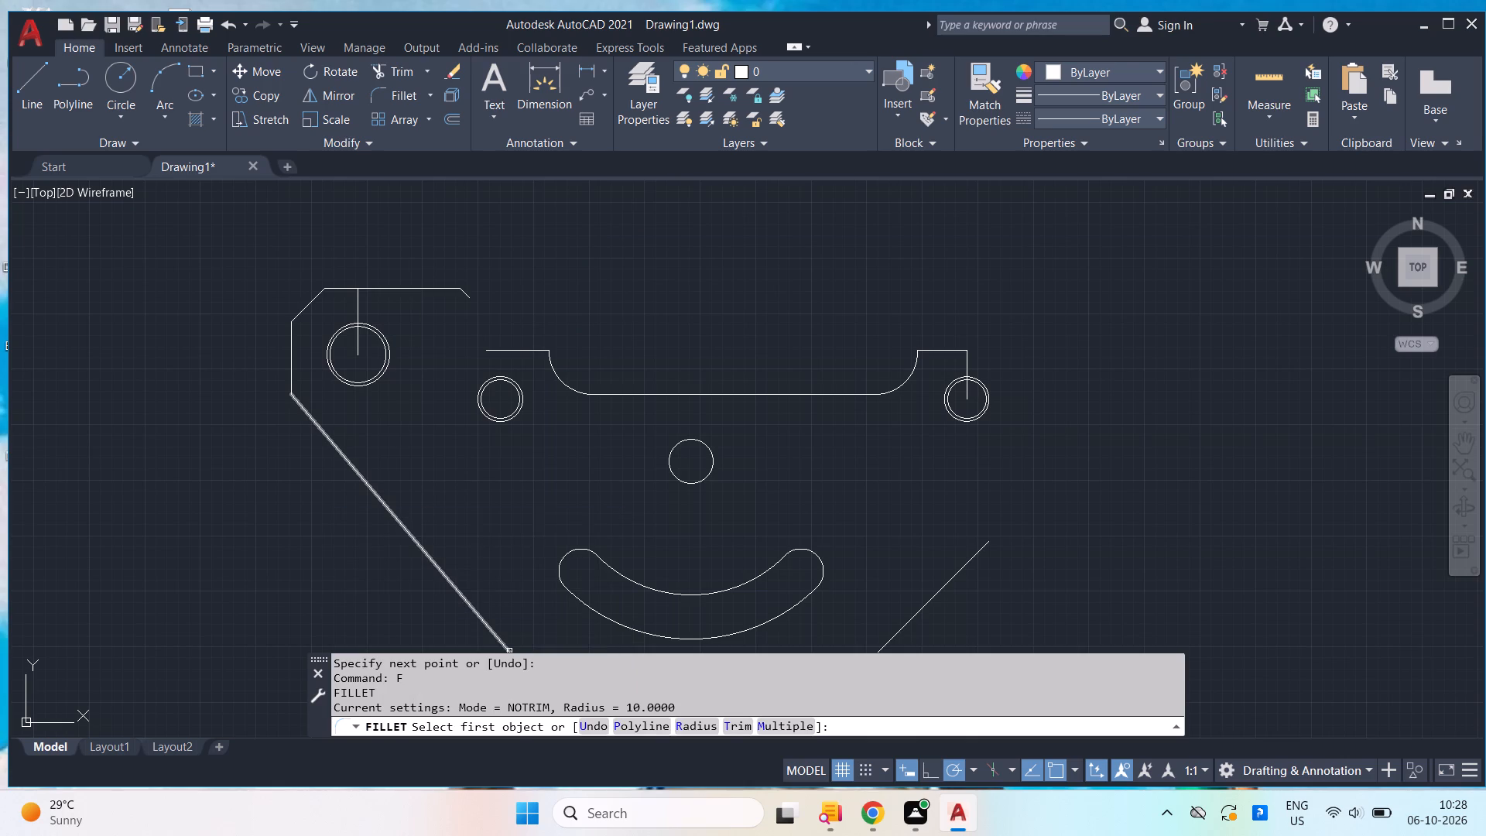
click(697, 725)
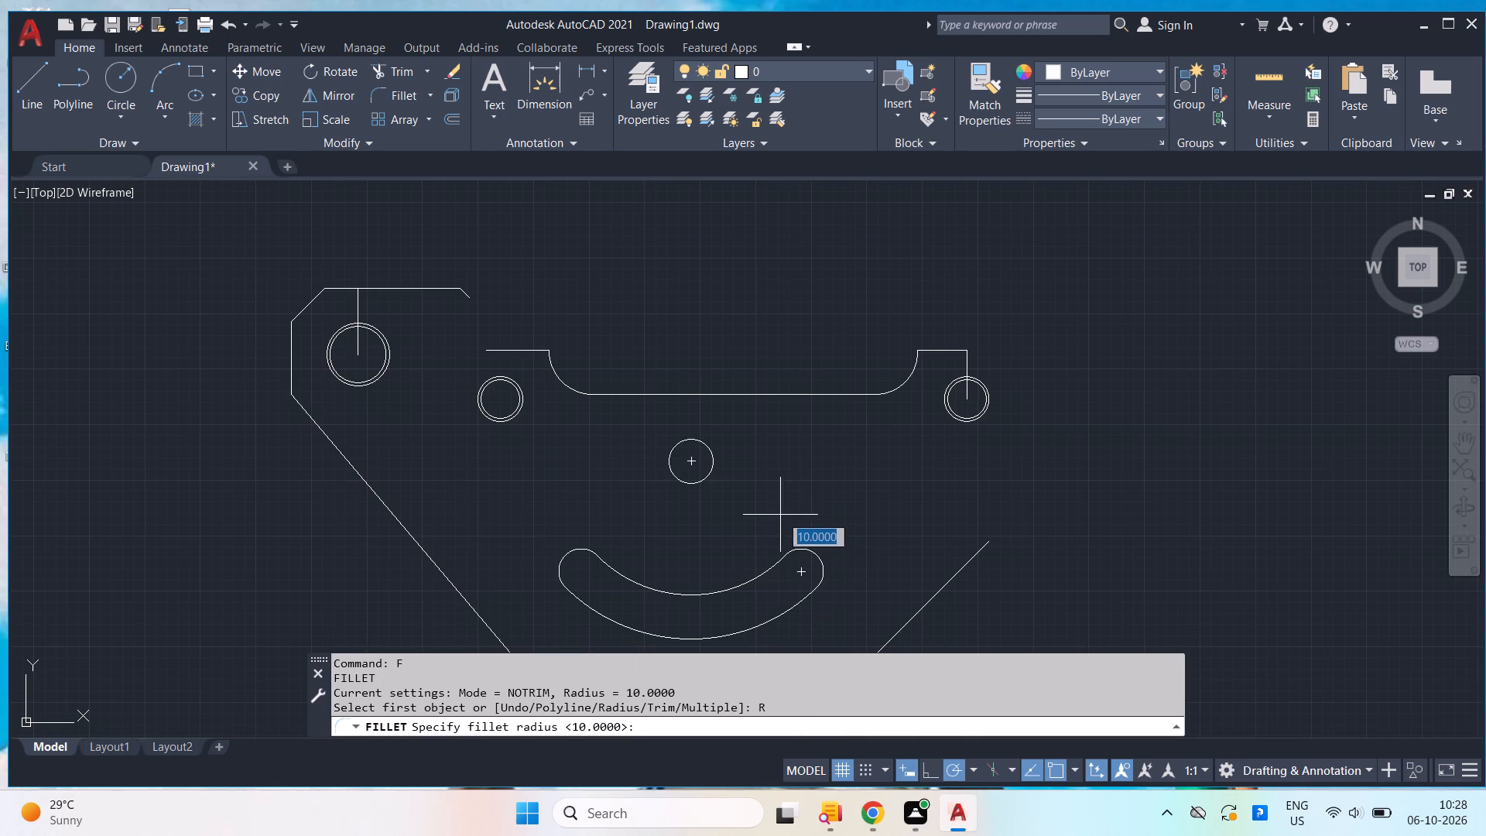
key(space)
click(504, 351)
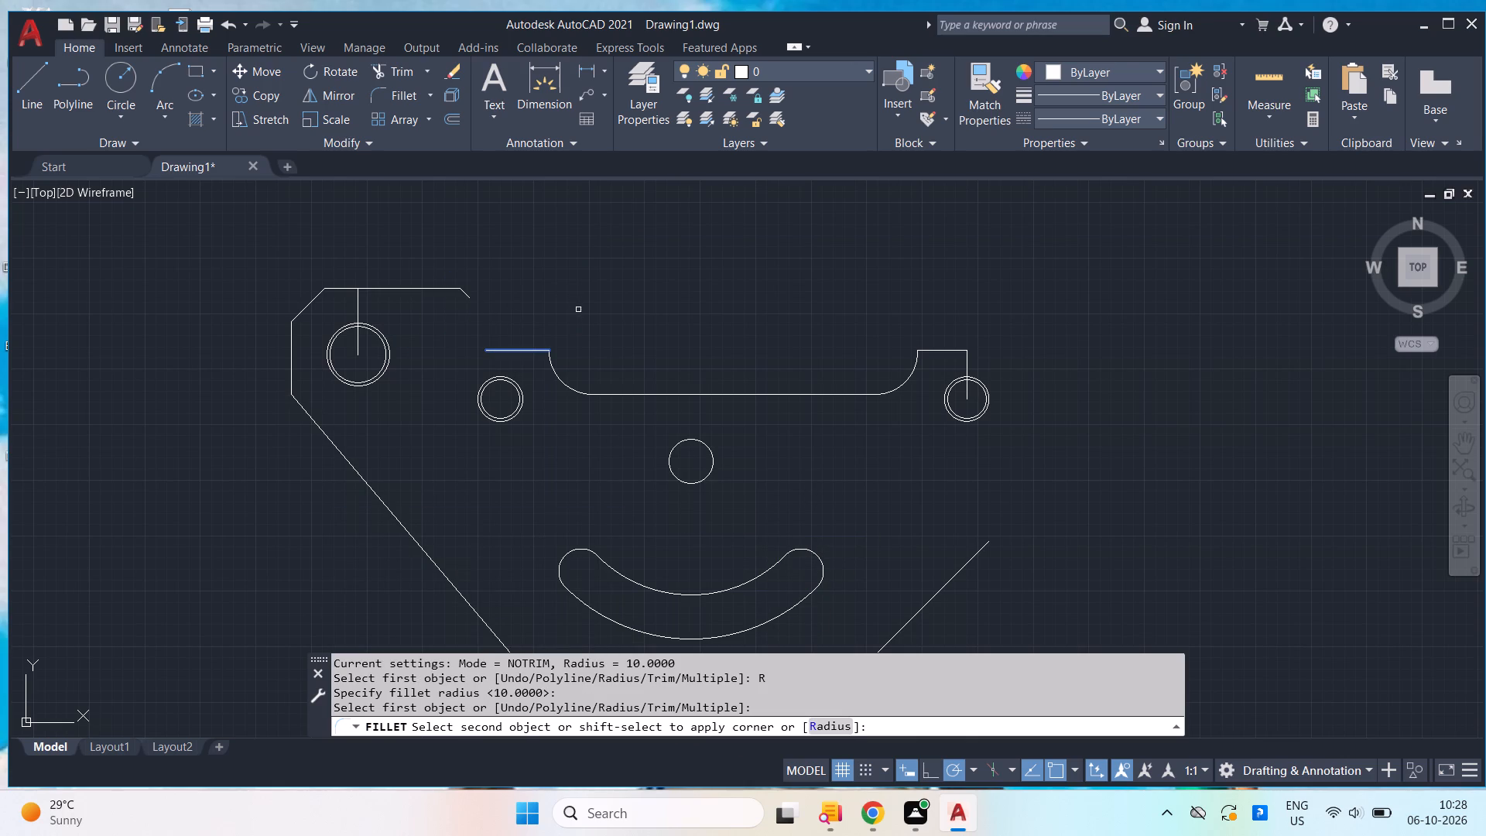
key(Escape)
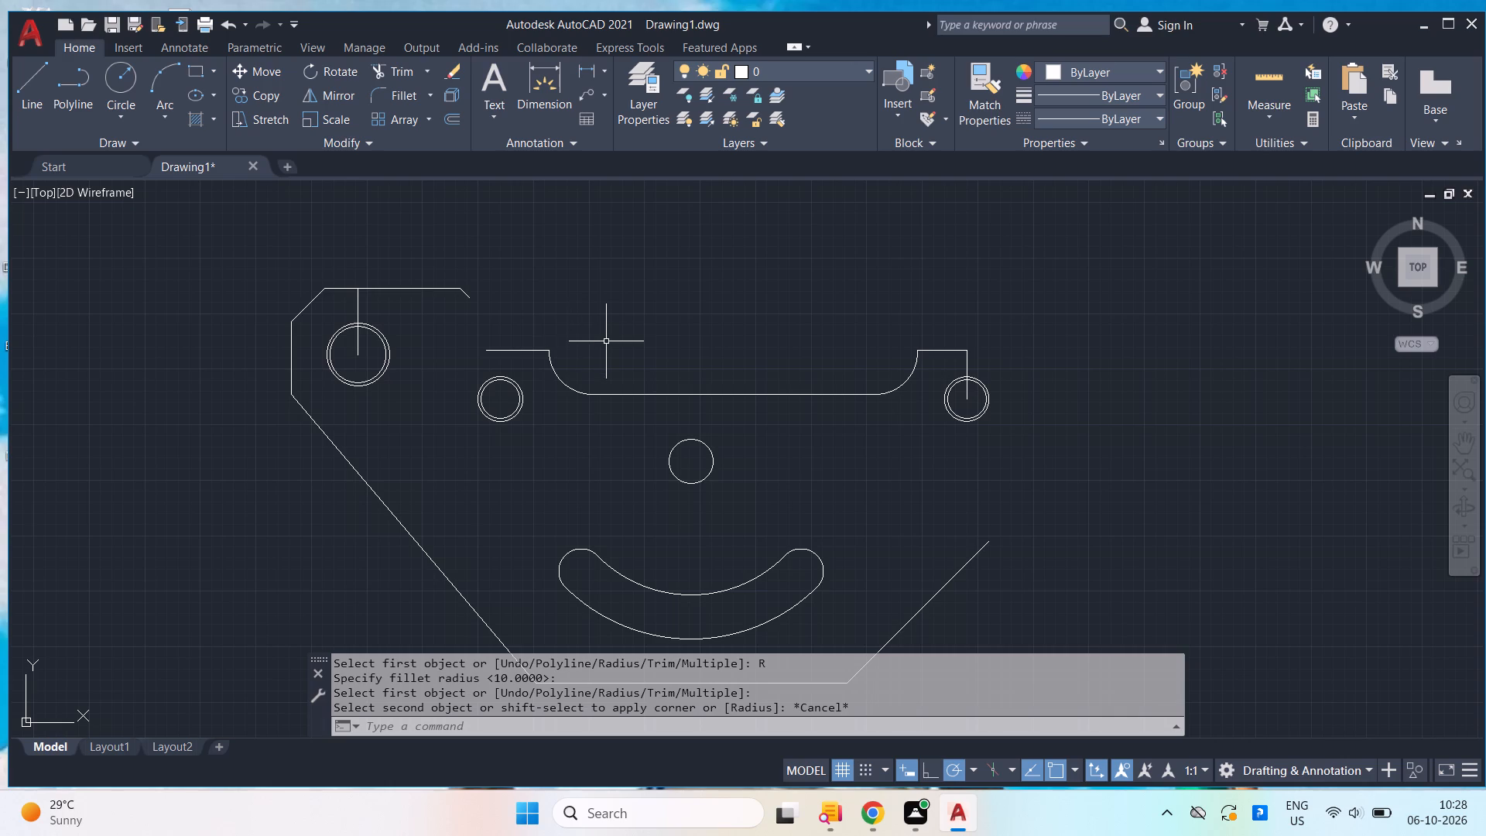
Draw a vertical line from the small chamfer's end down to the short horizontal line's level, and connect it to that line's left end.
key(l)
key(Return)
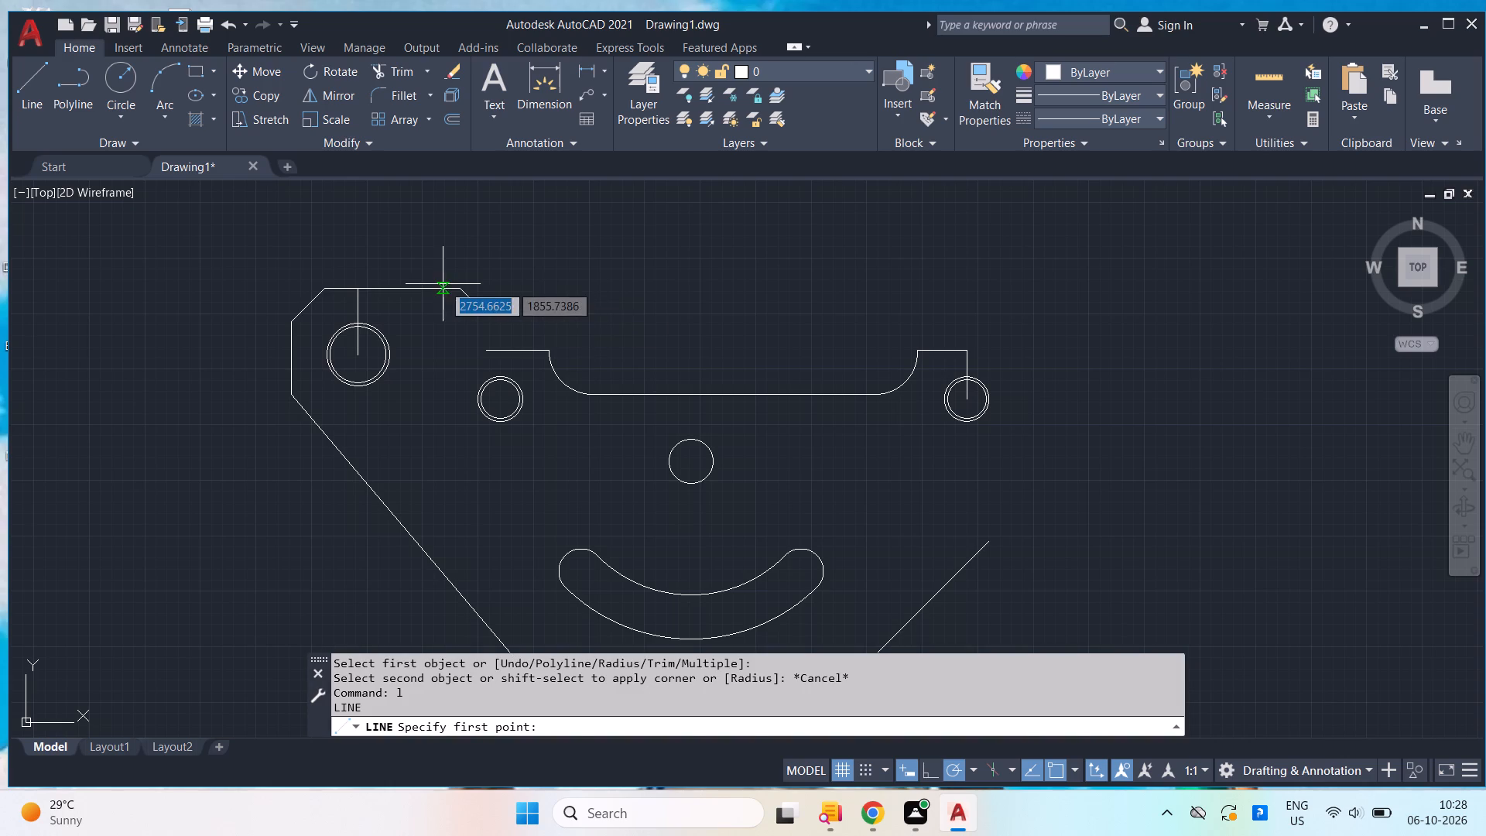
scroll(465, 304, up, 2)
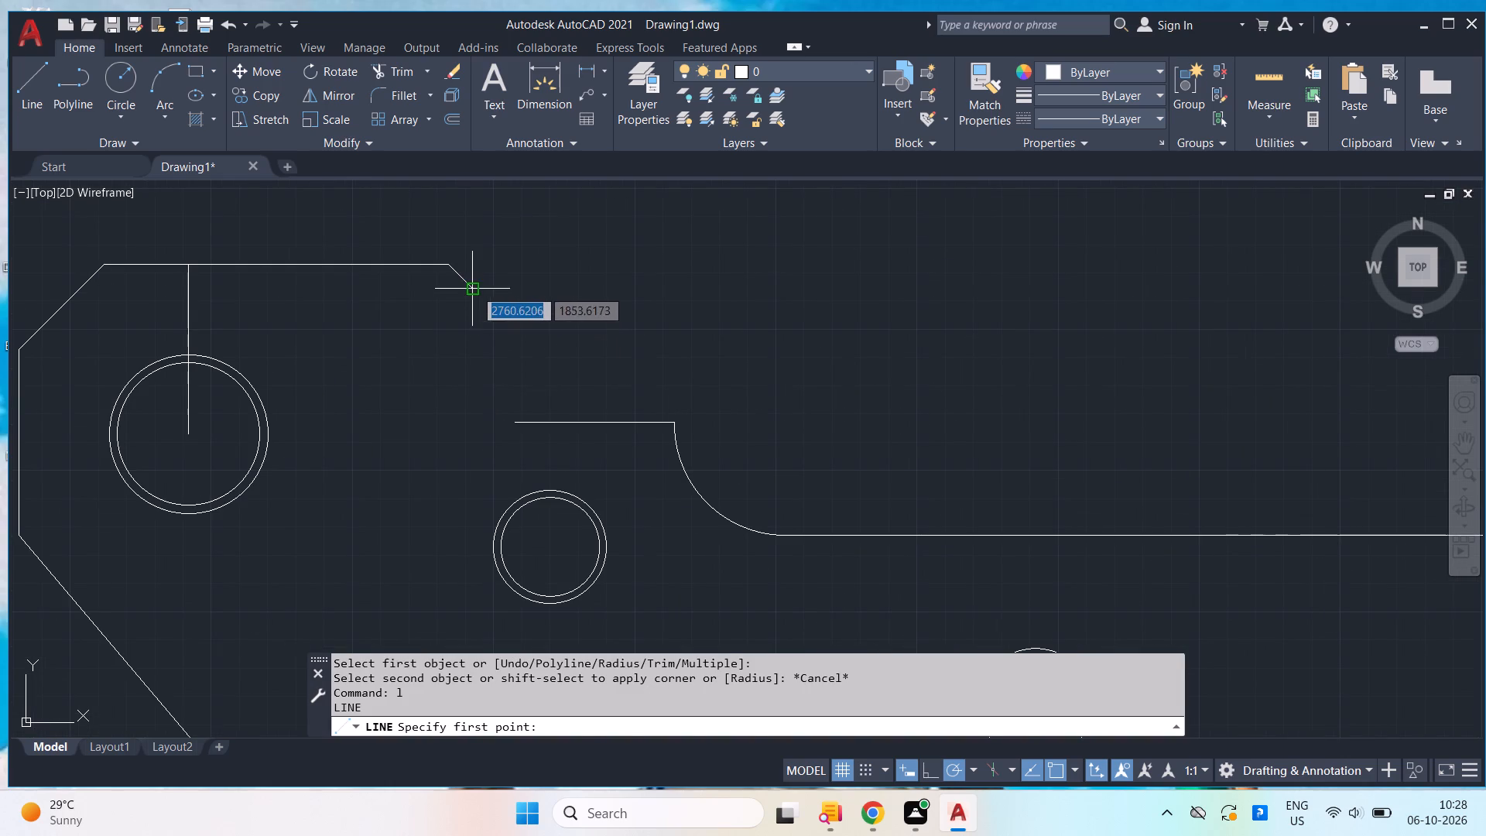
click(473, 286)
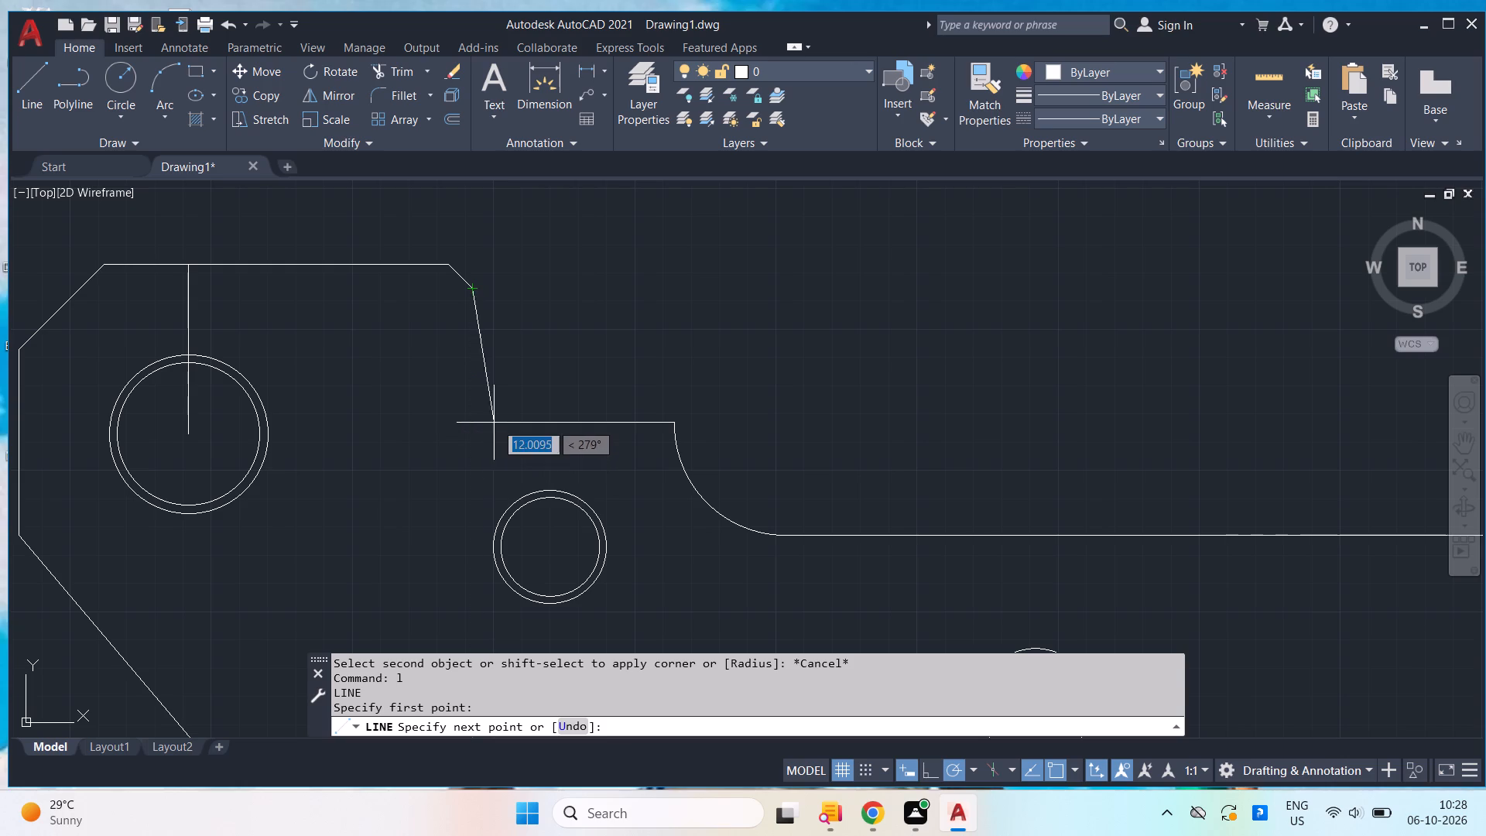
click(467, 423)
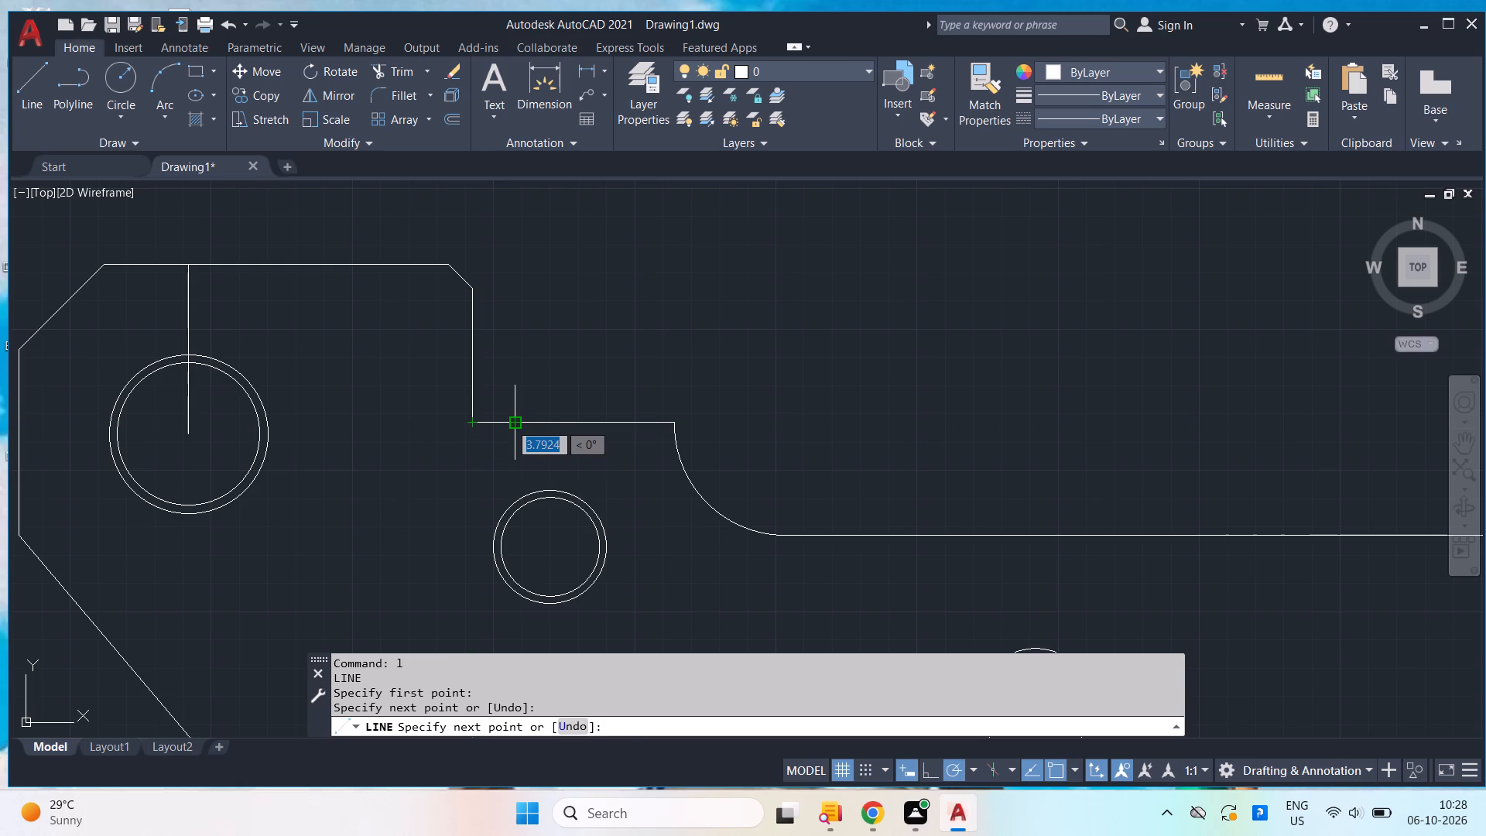
click(509, 423)
key(space)
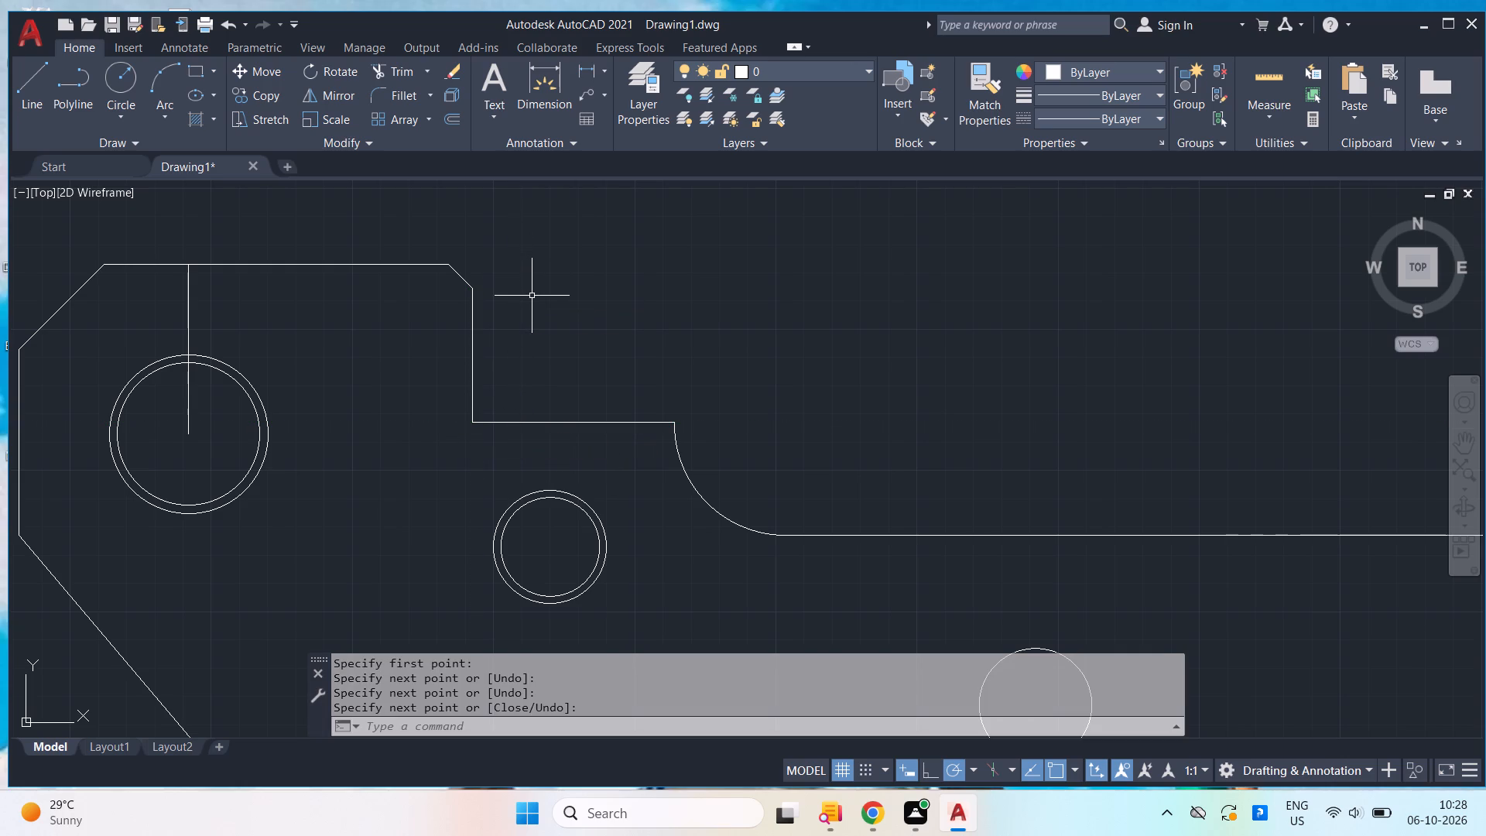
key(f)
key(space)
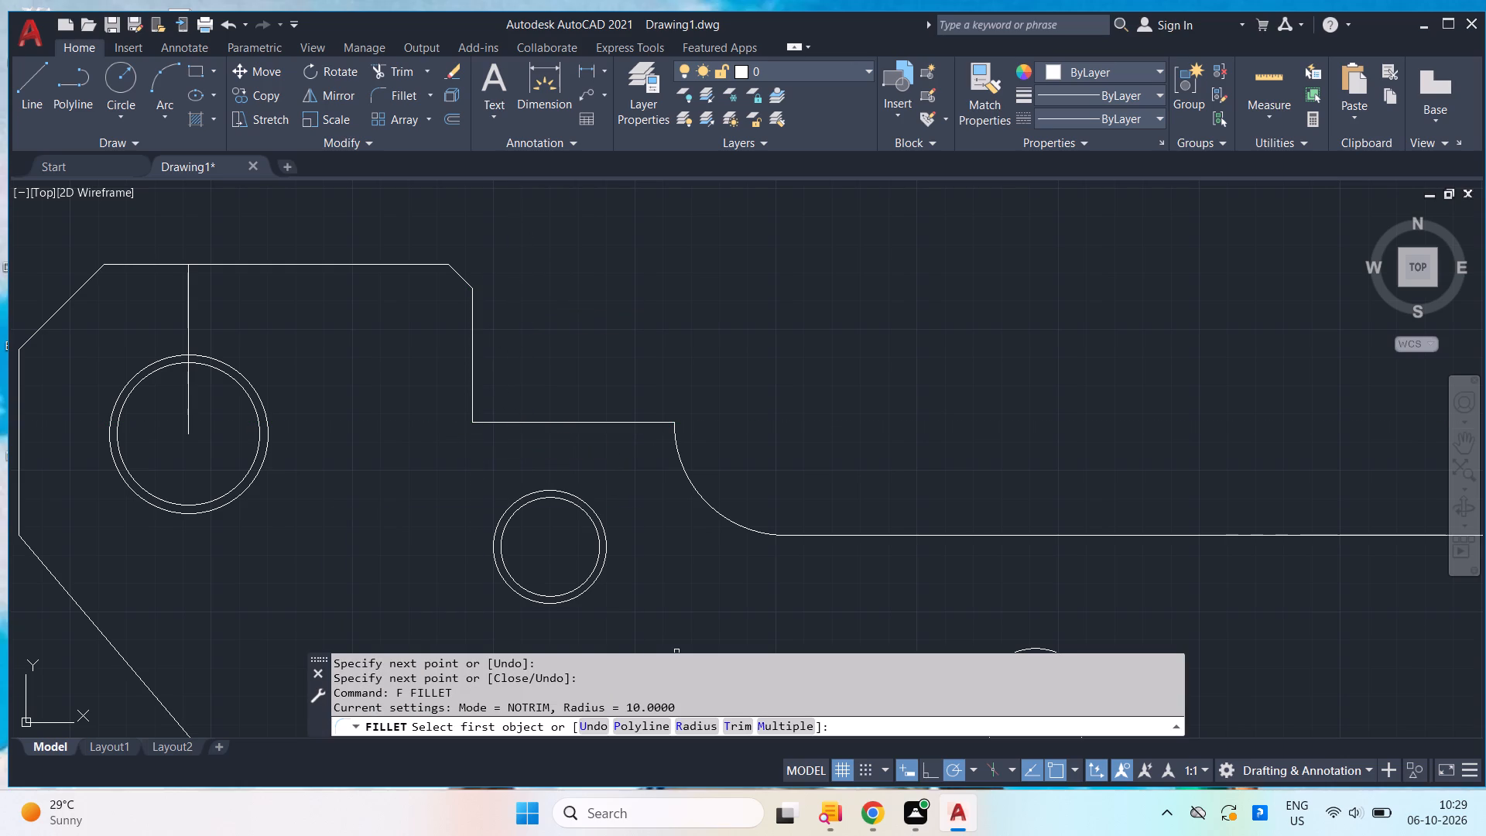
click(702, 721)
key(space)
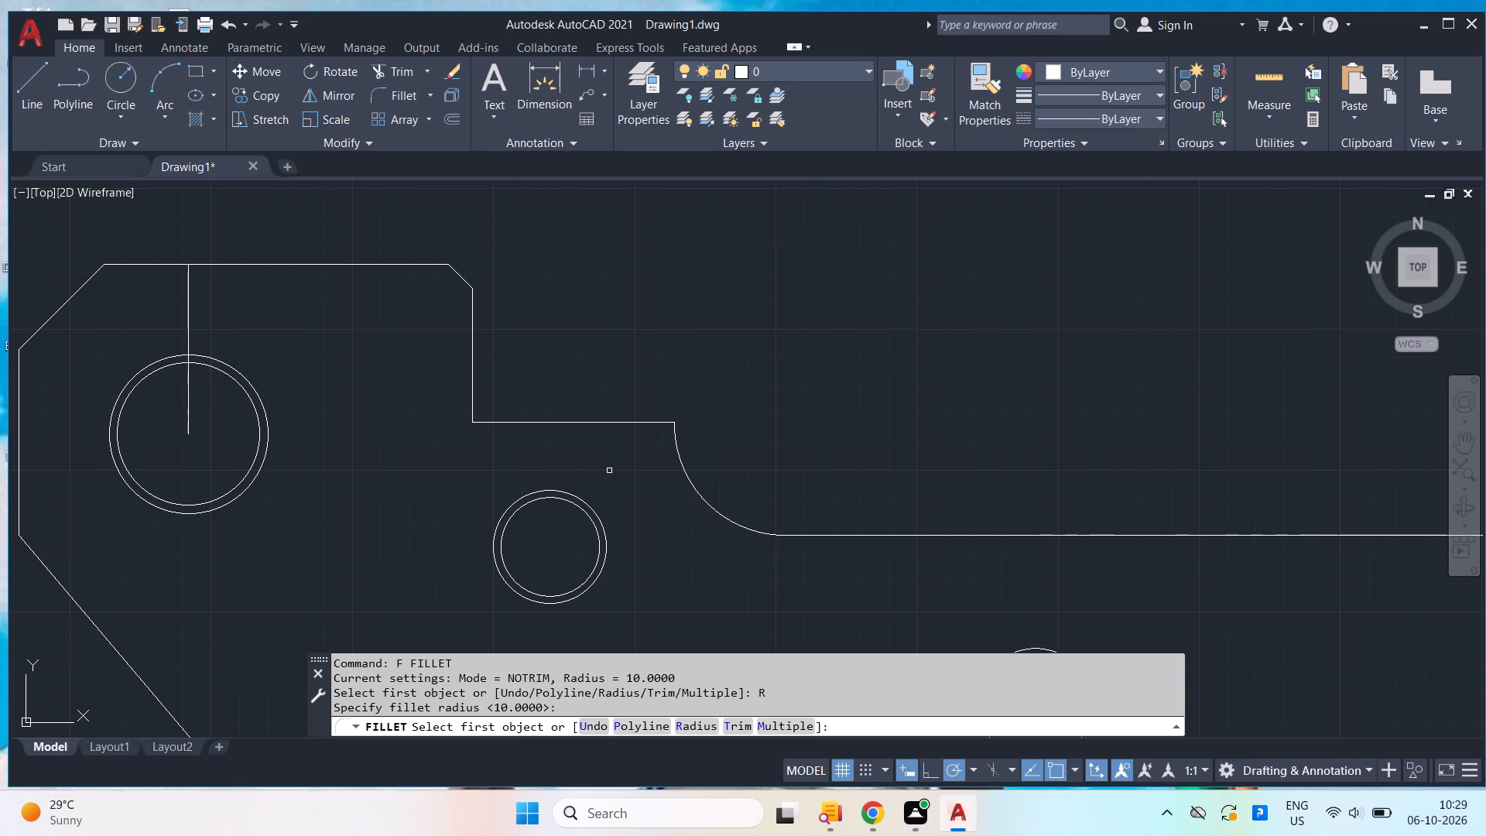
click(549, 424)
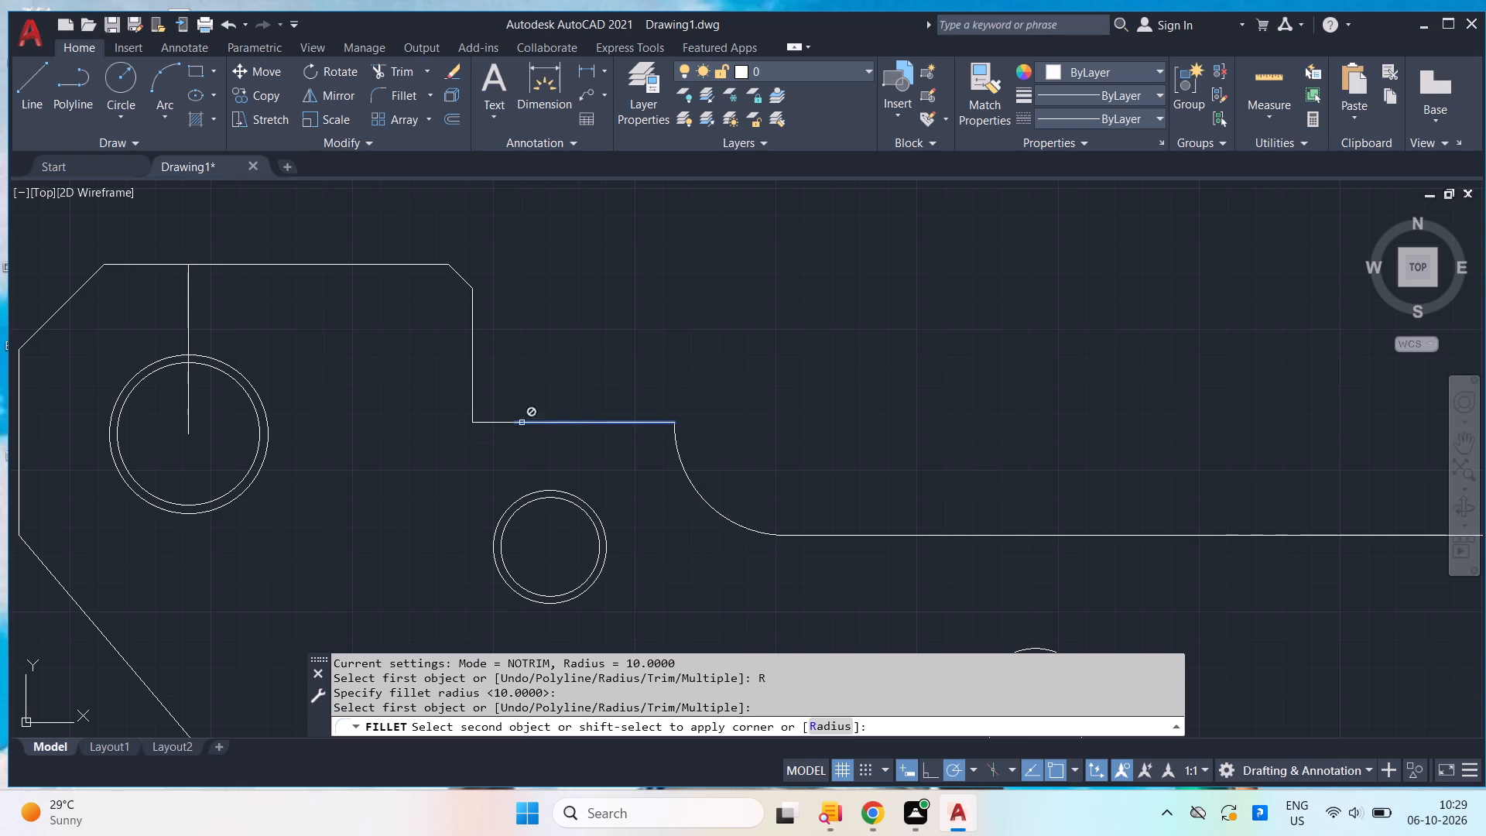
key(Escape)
Fillet the corner between the new vertical line and the short connecting segment with radius 10.
key(space)
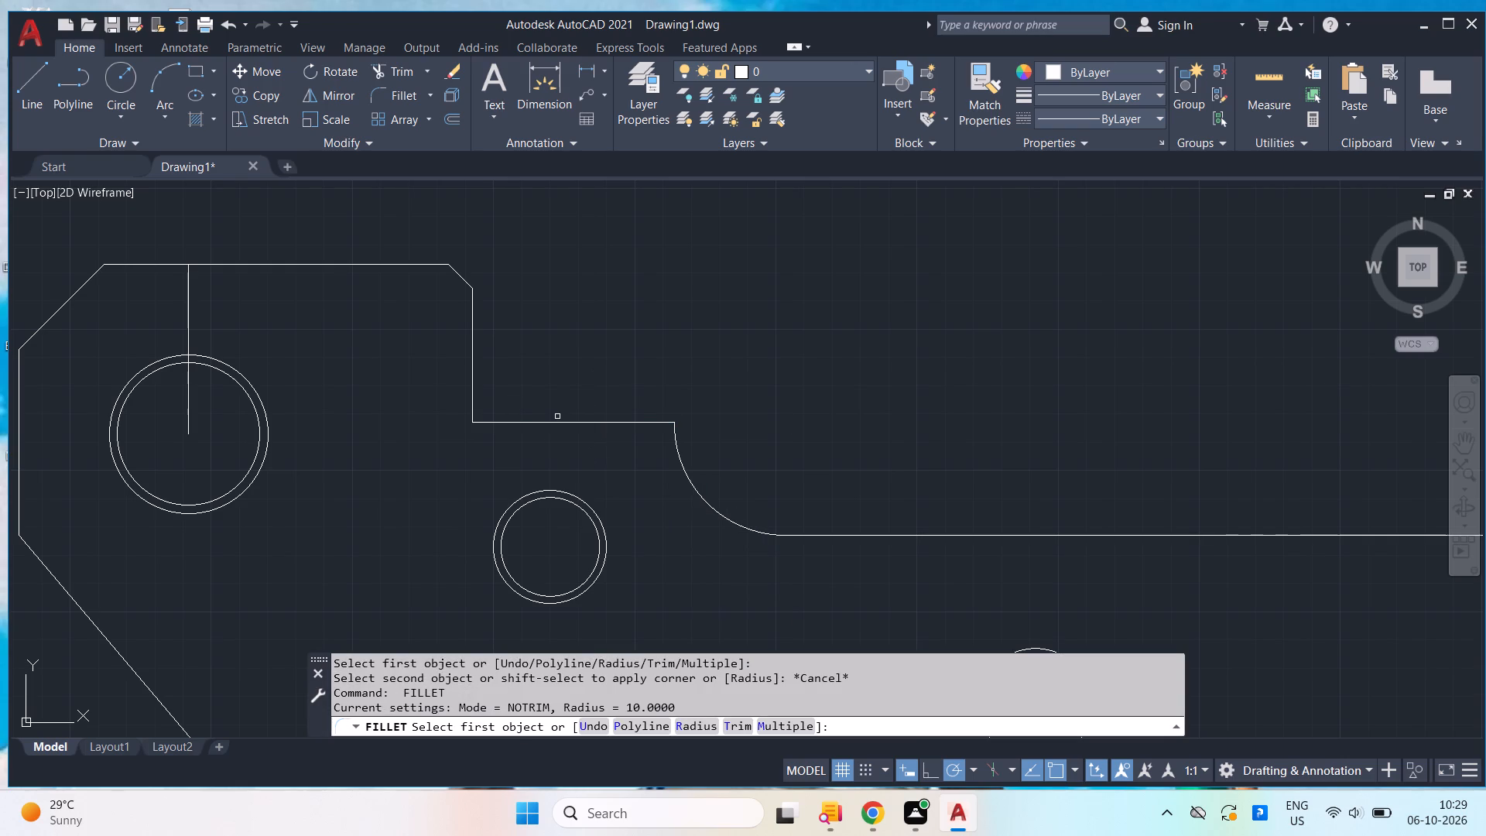
click(510, 421)
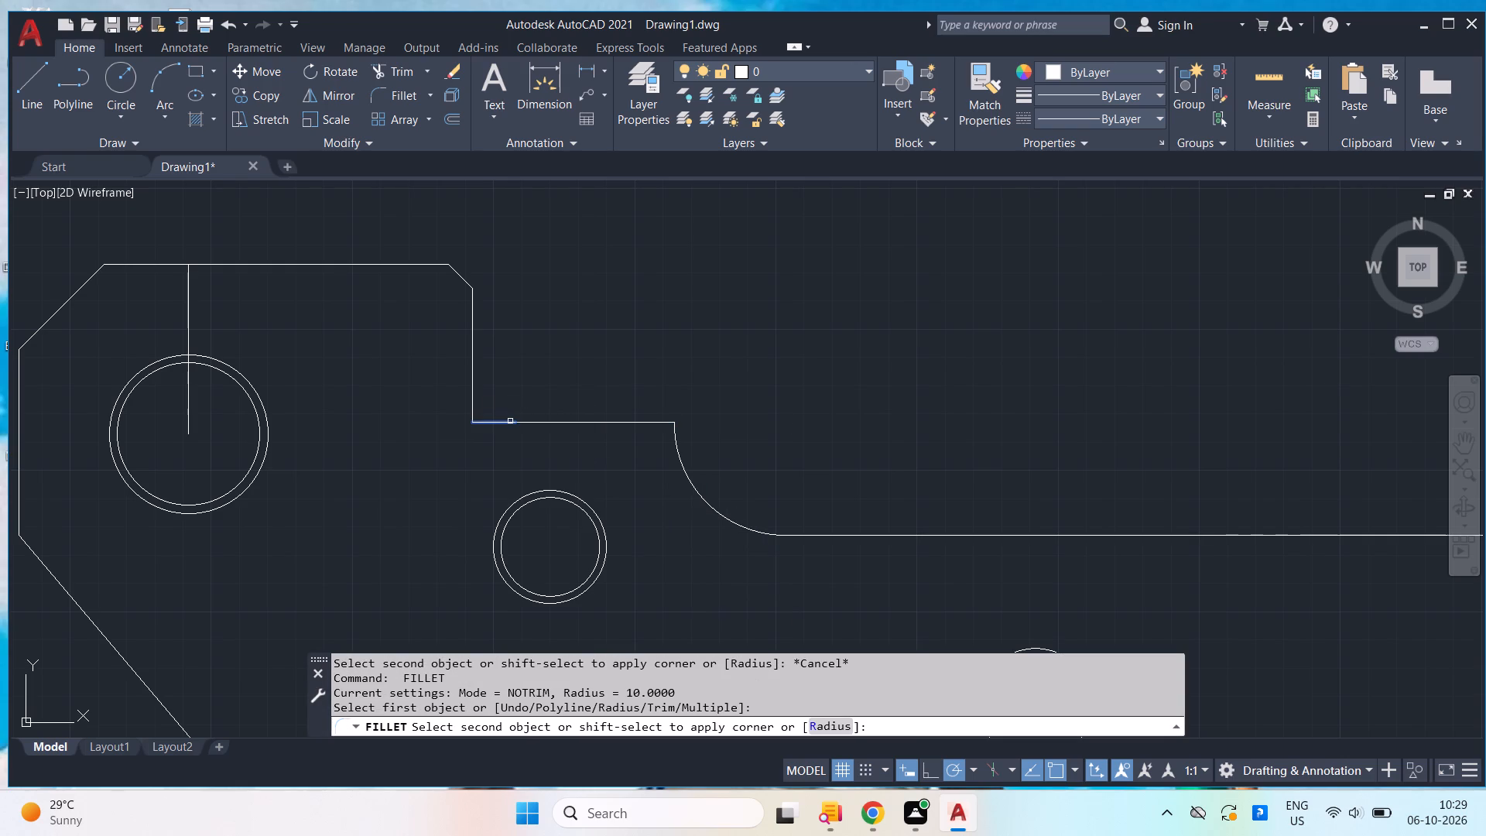
click(474, 348)
Trim the leftover corner pieces of the vertical and short horizontal lines outside the new radius-10 fillet.
text(tr)
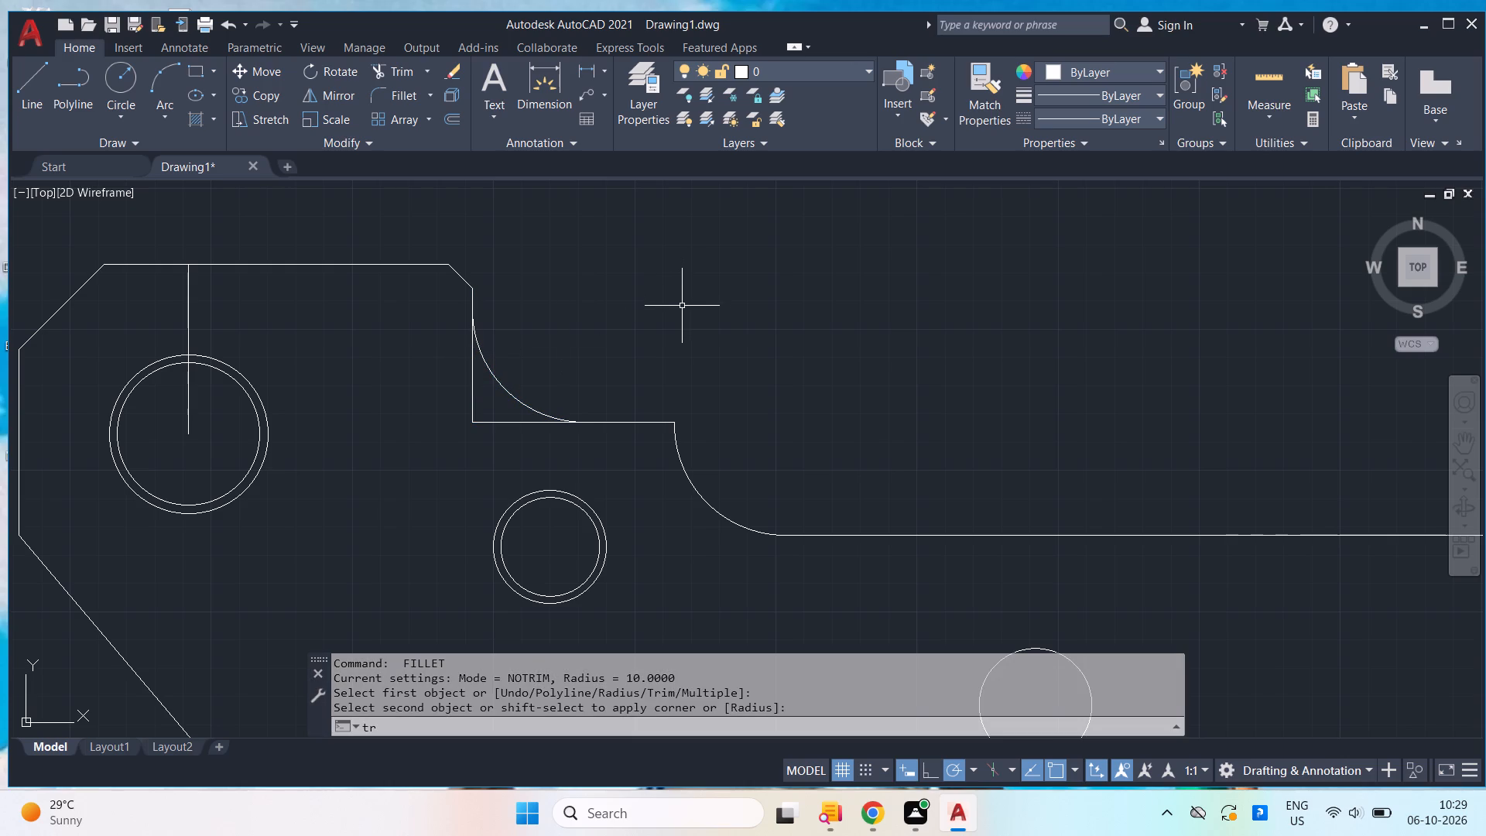
key(Return)
key(period)
drag(505, 418, 470, 471)
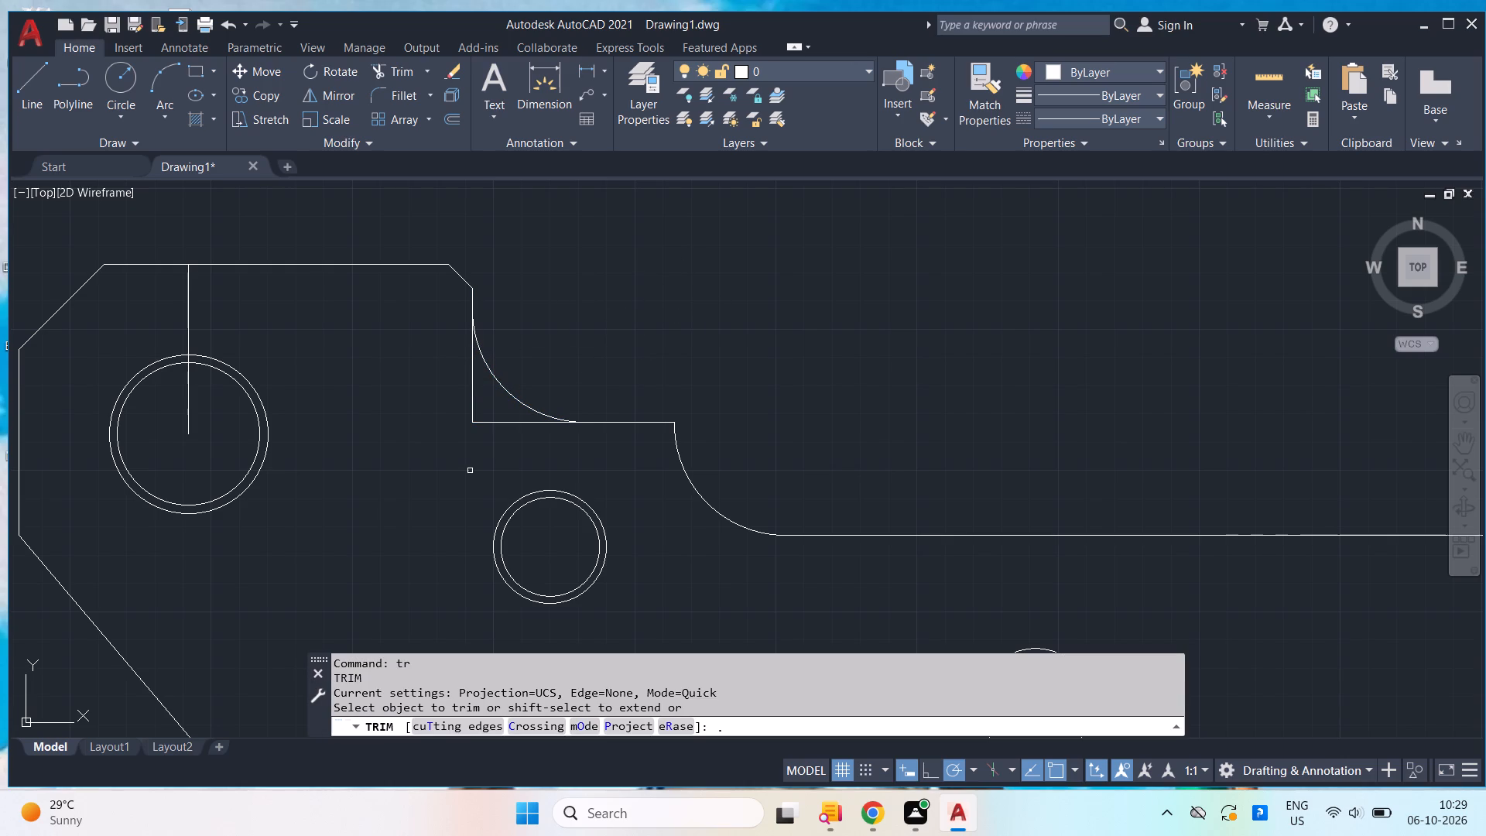
drag(470, 471, 451, 457)
drag(488, 424, 486, 460)
drag(484, 409, 506, 466)
key(space)
drag(504, 402, 512, 427)
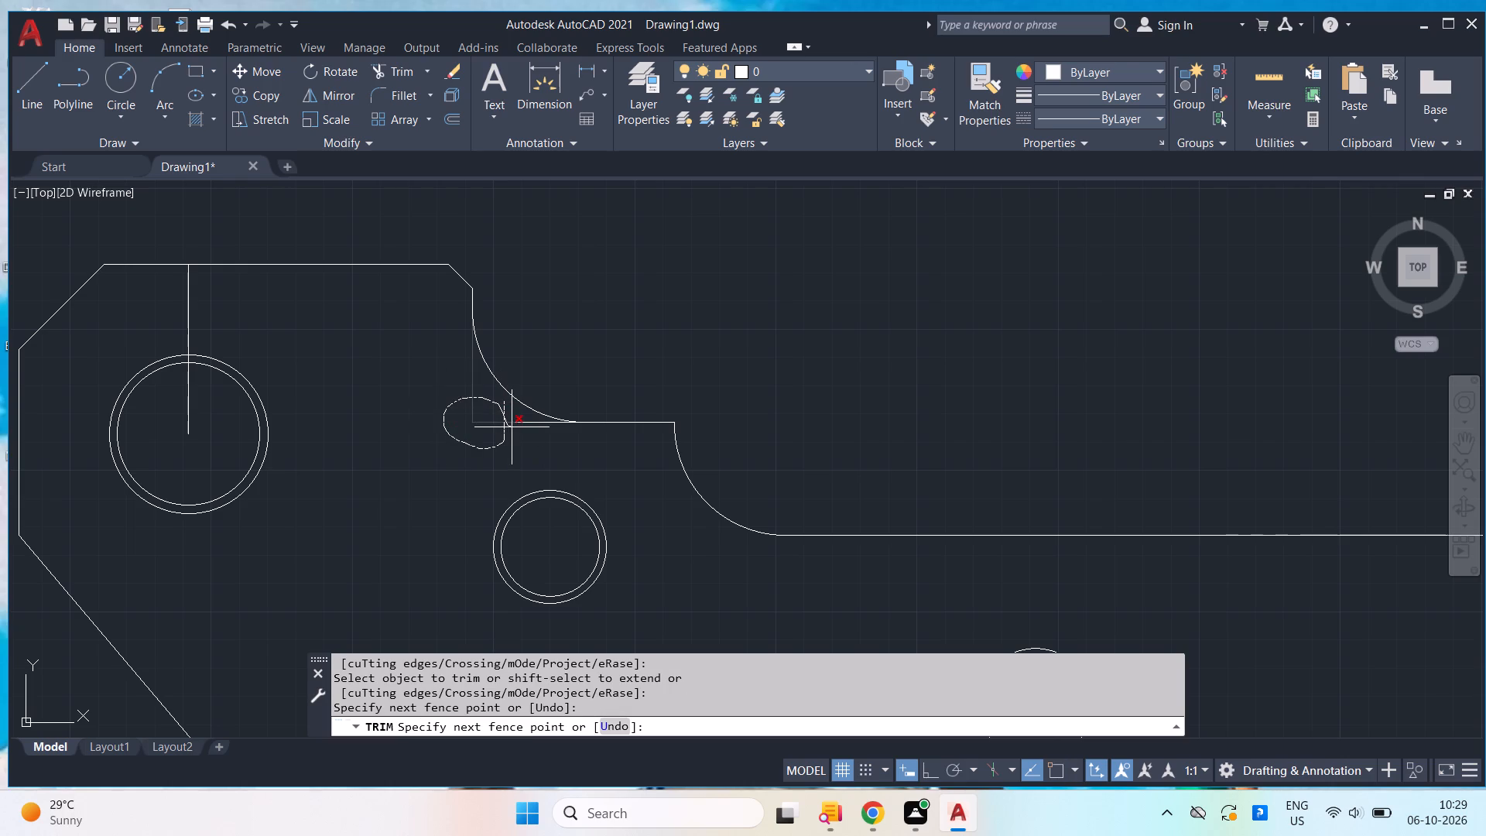
drag(512, 427, 544, 447)
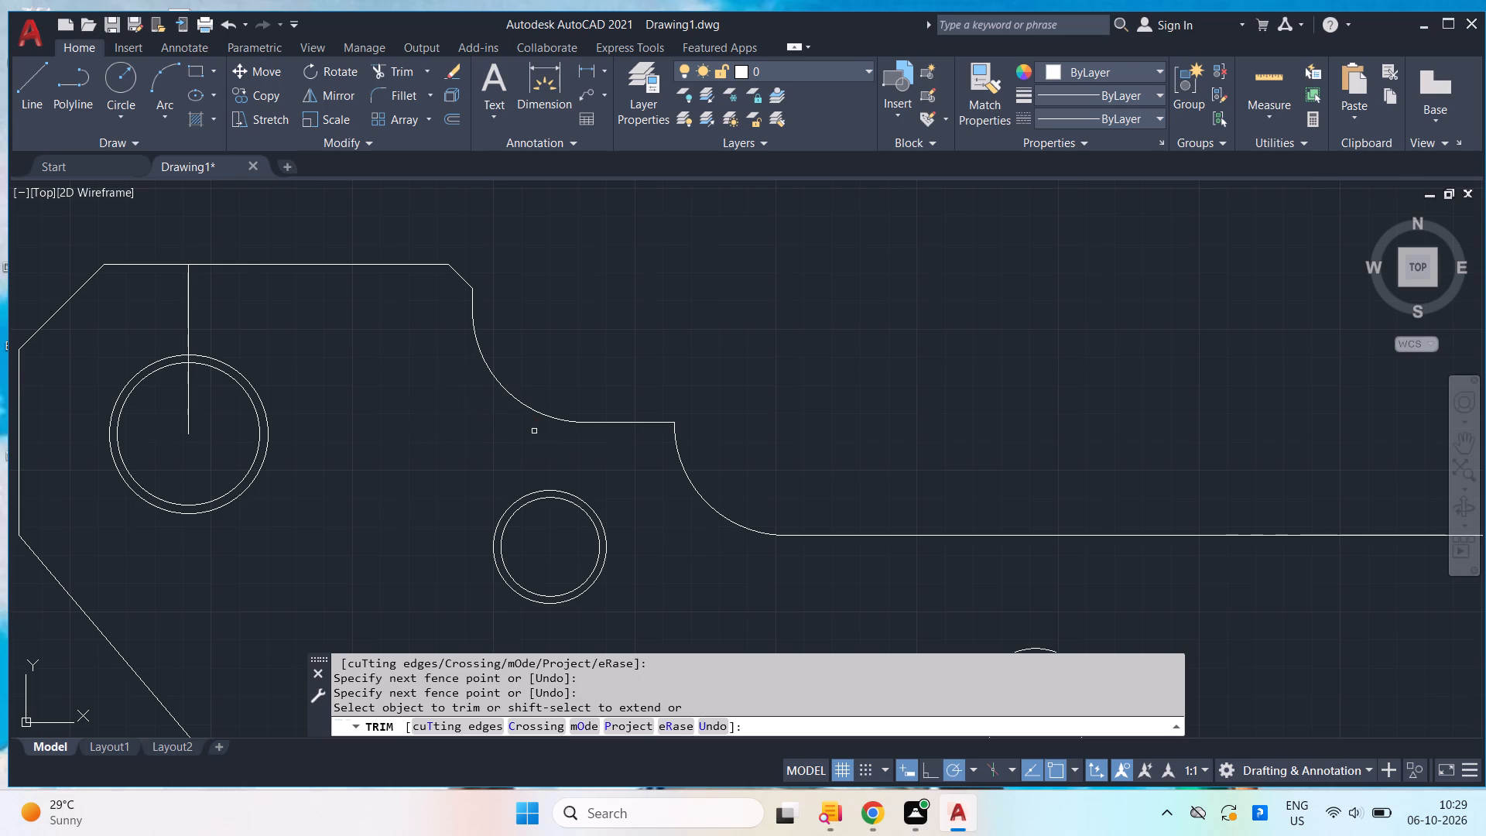
key(Escape)
Draw a vertical line 98 units upward from a point 90 units right of the base line's midpoint.
scroll(673, 403, down, 2)
middle_drag(1029, 455, 936, 396)
scroll(1002, 433, down, 1)
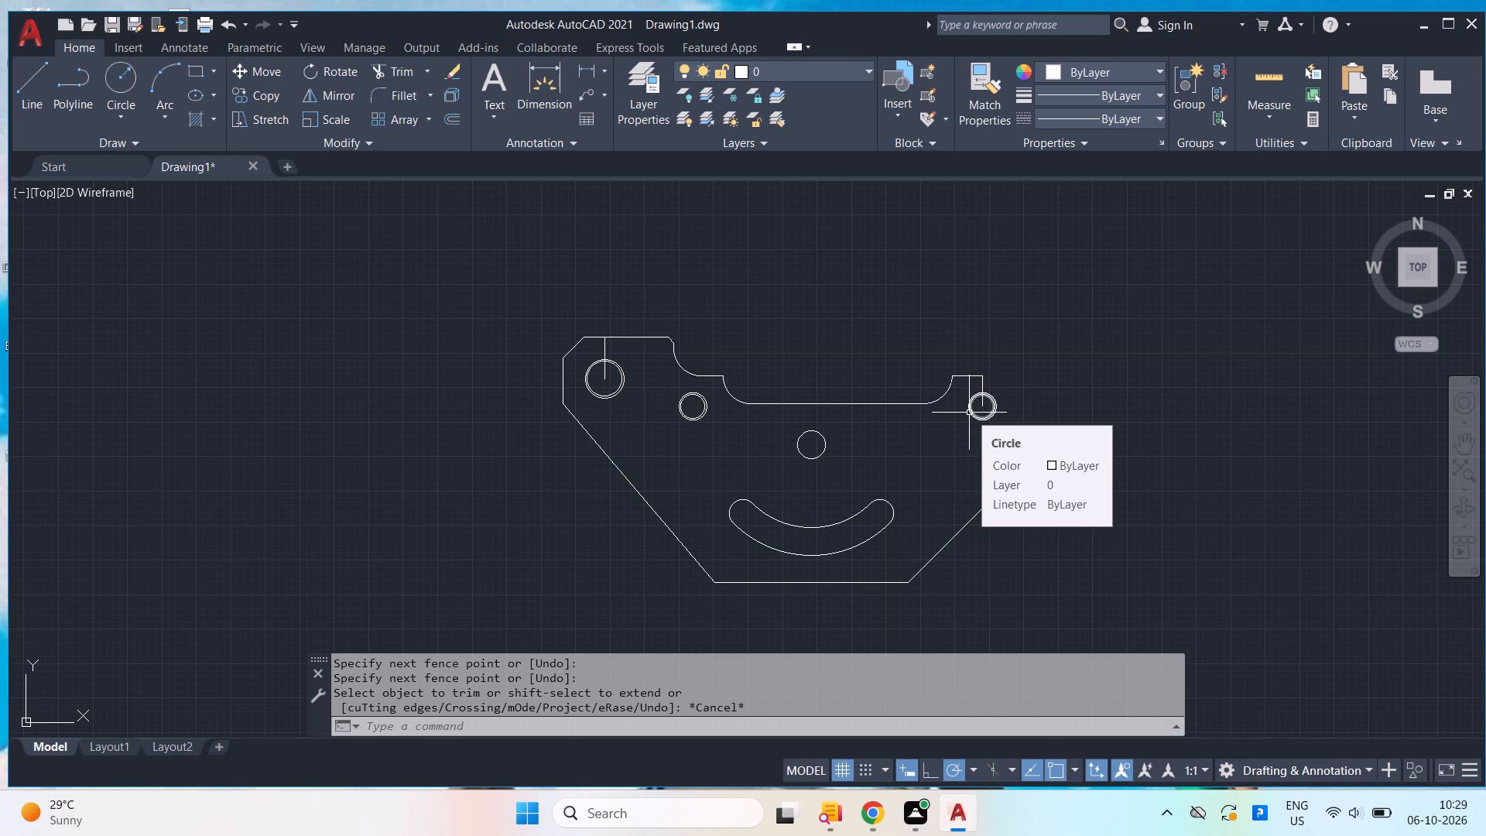
scroll(945, 495, up, 1)
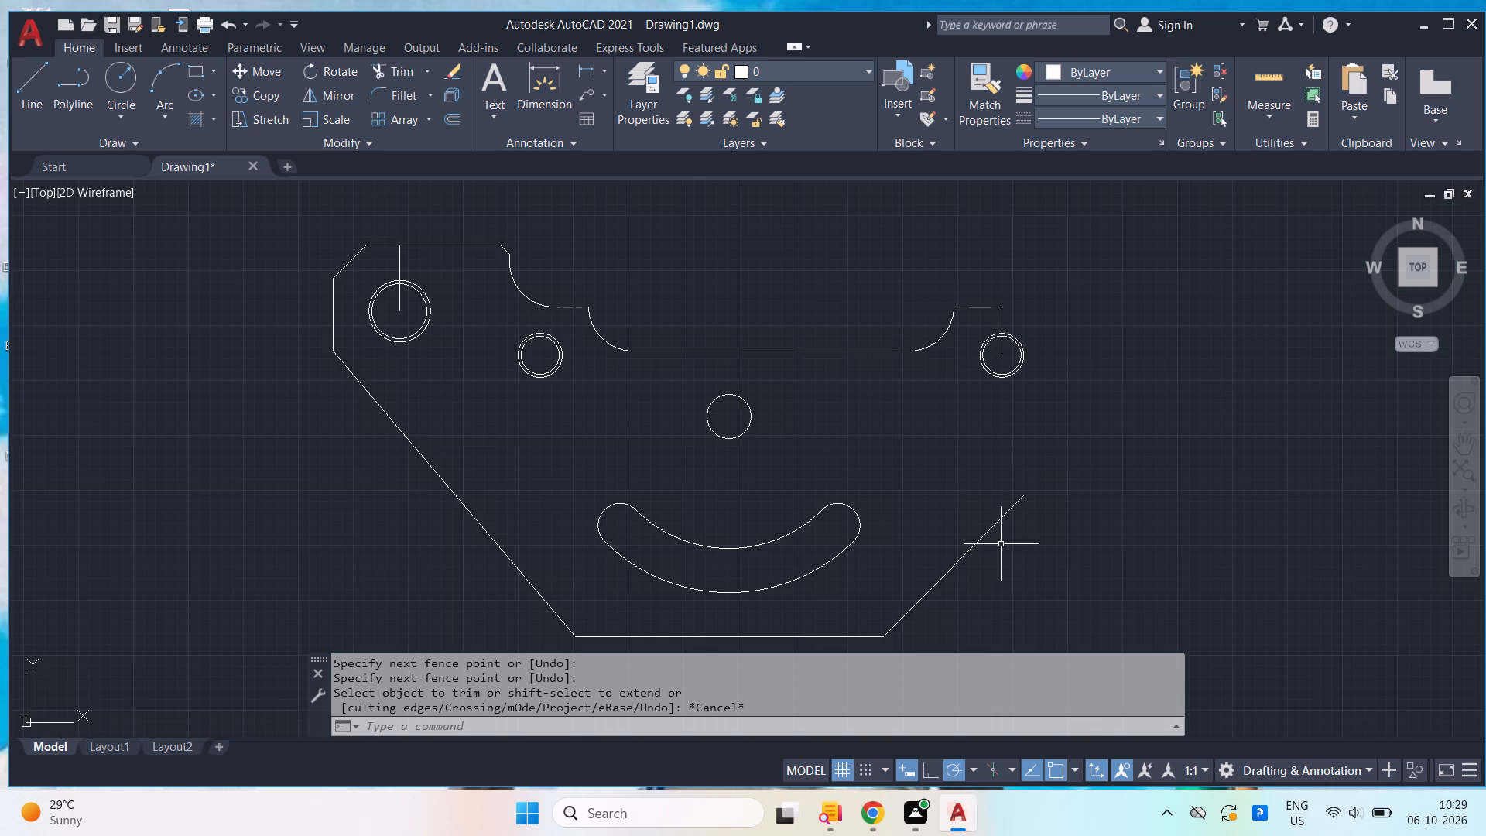
key(l)
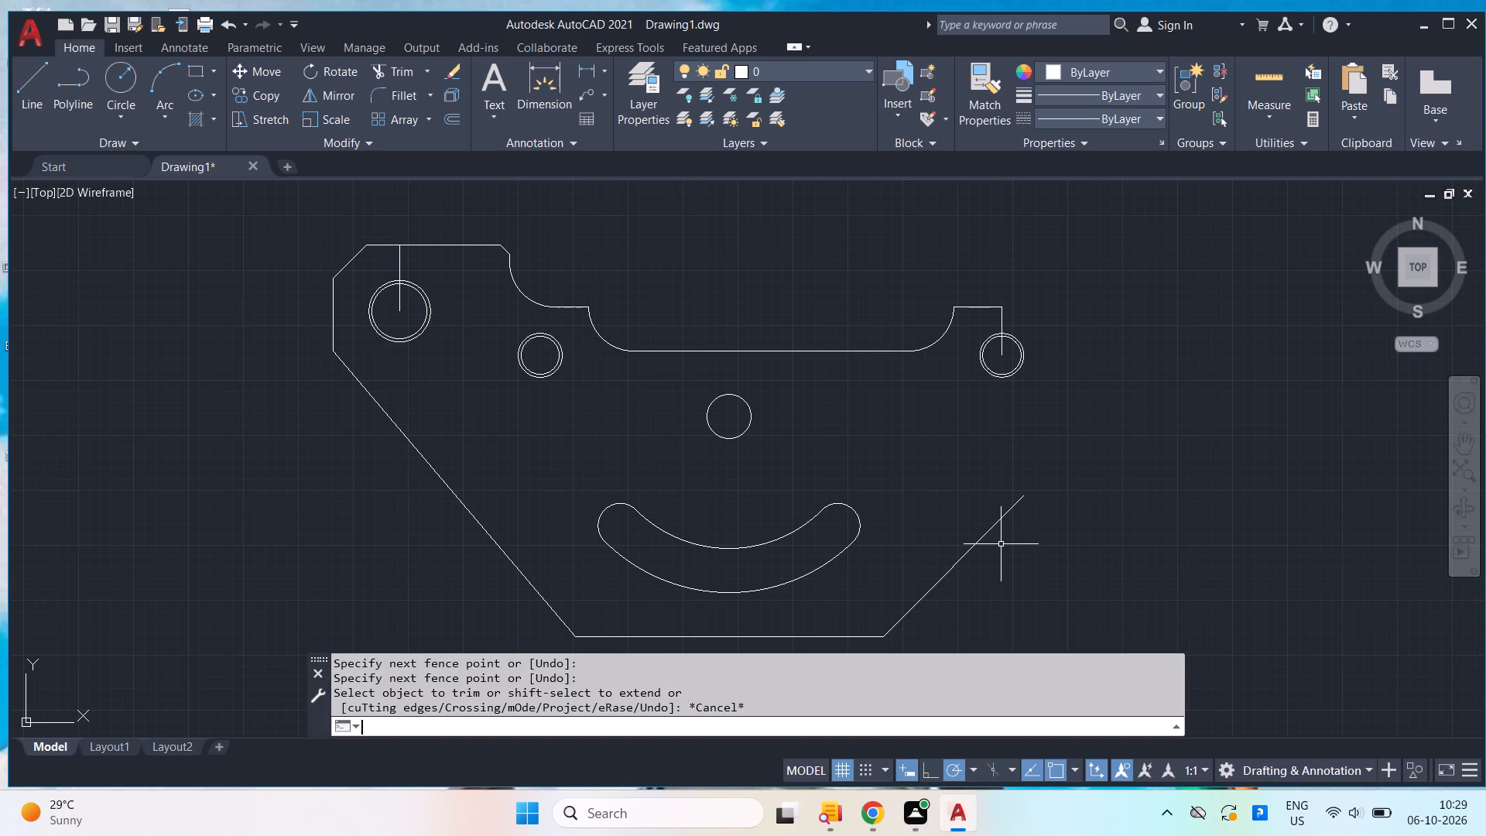
key(Return)
scroll(980, 540, down, 1)
middle_drag(883, 532, 864, 428)
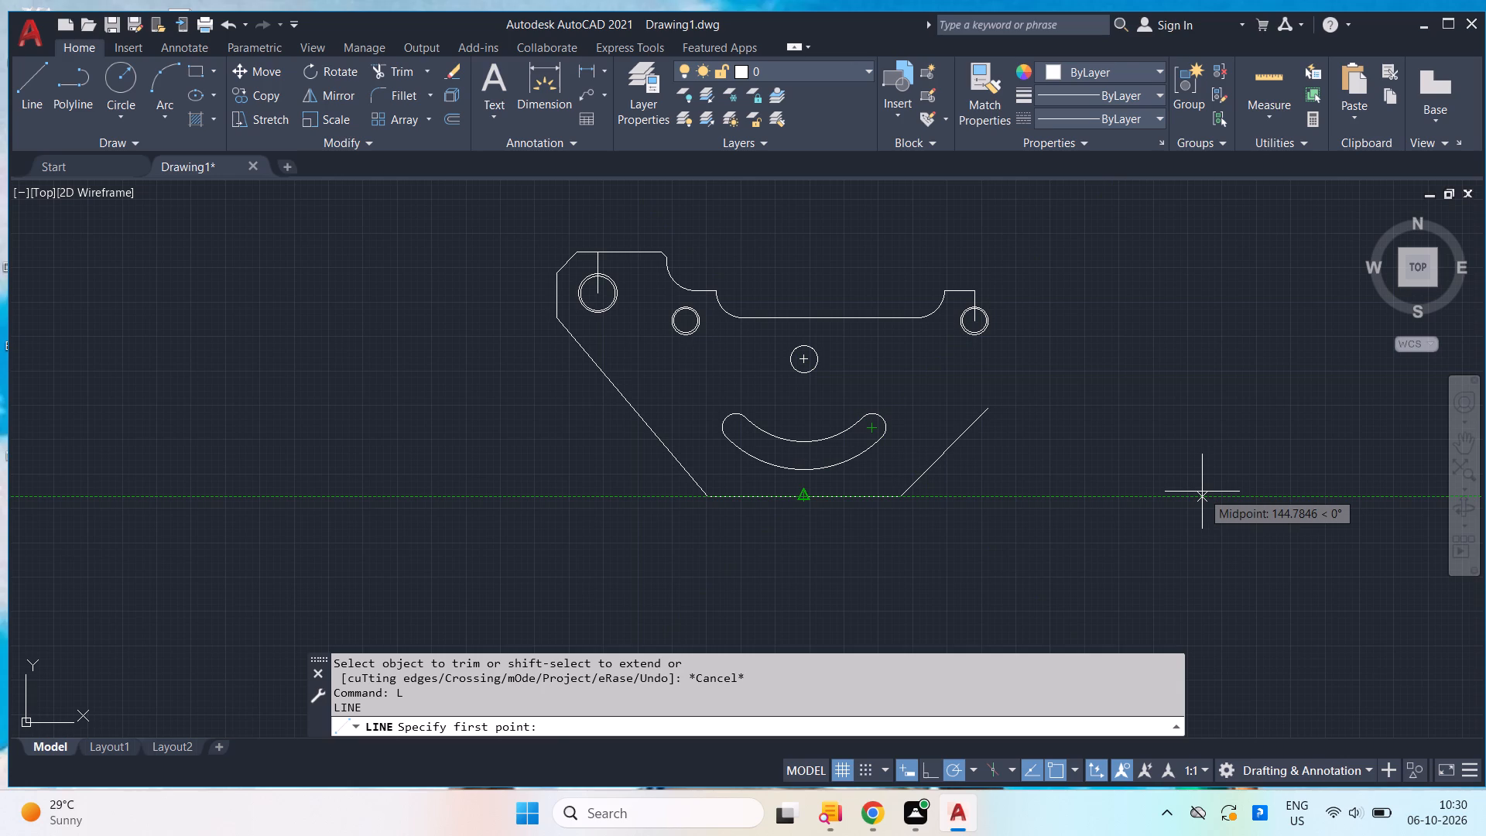
text(90)
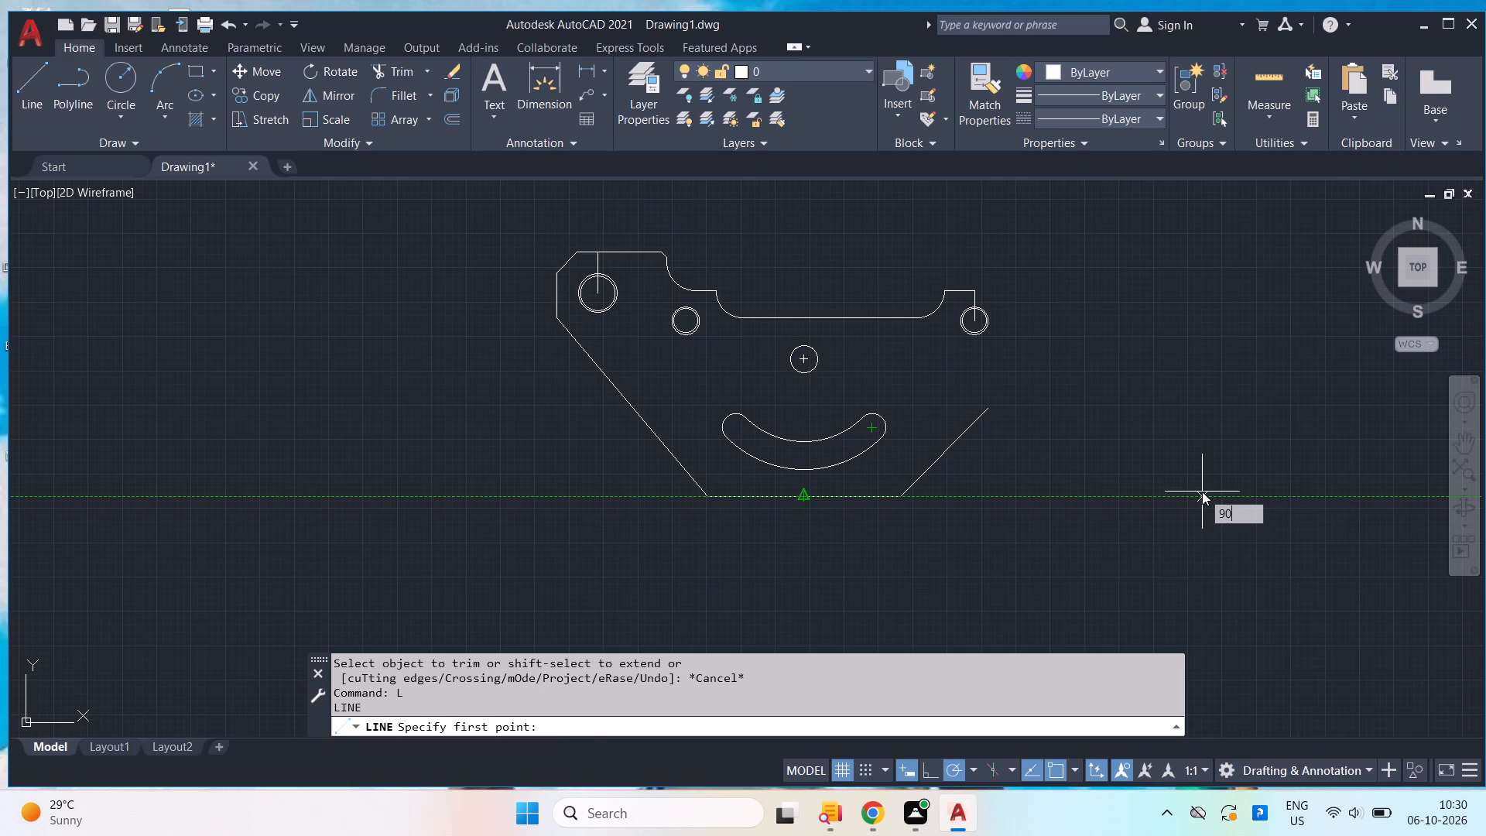
key(Return)
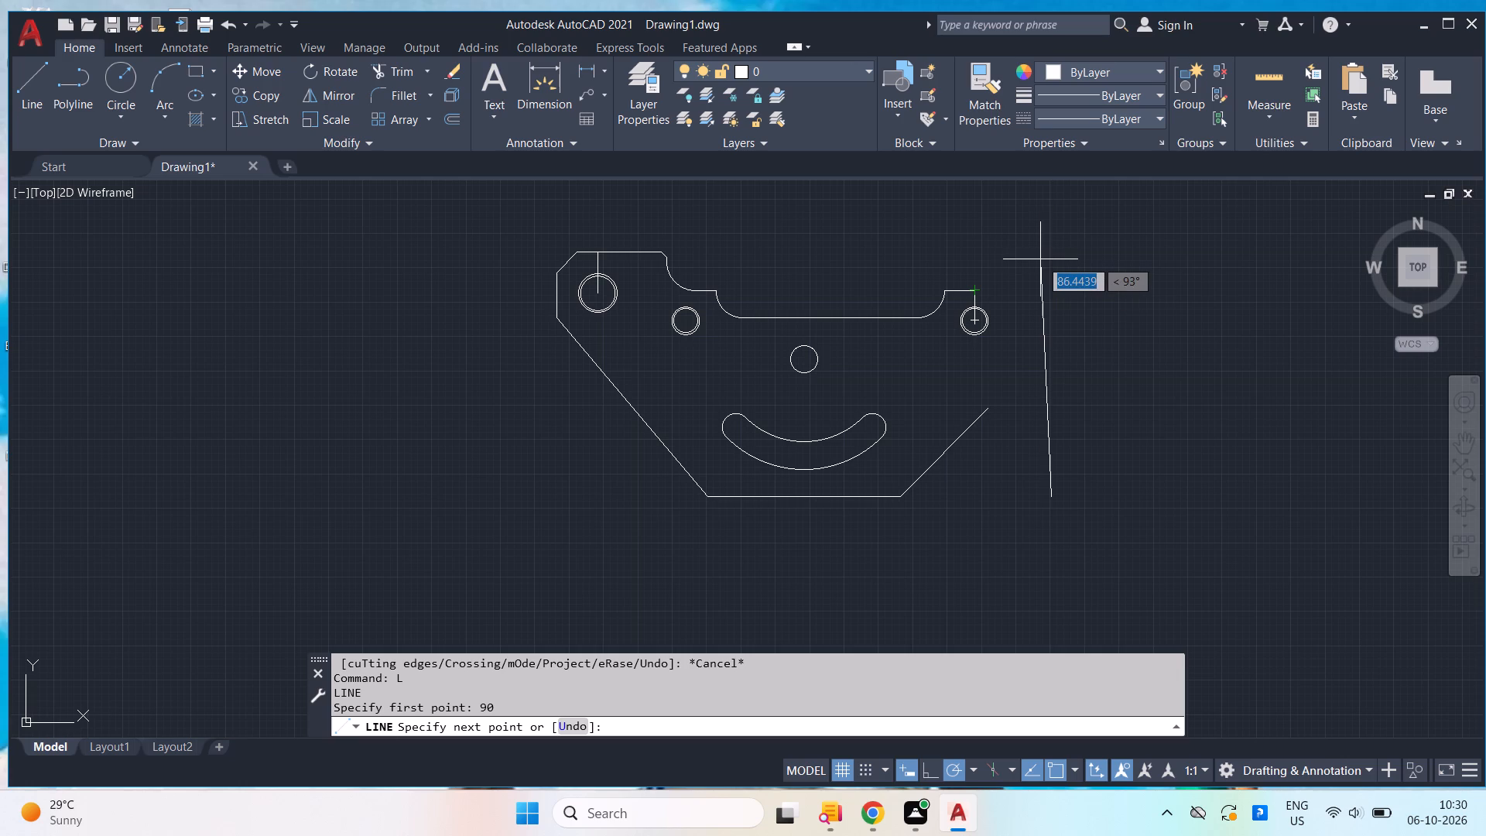
text(98)
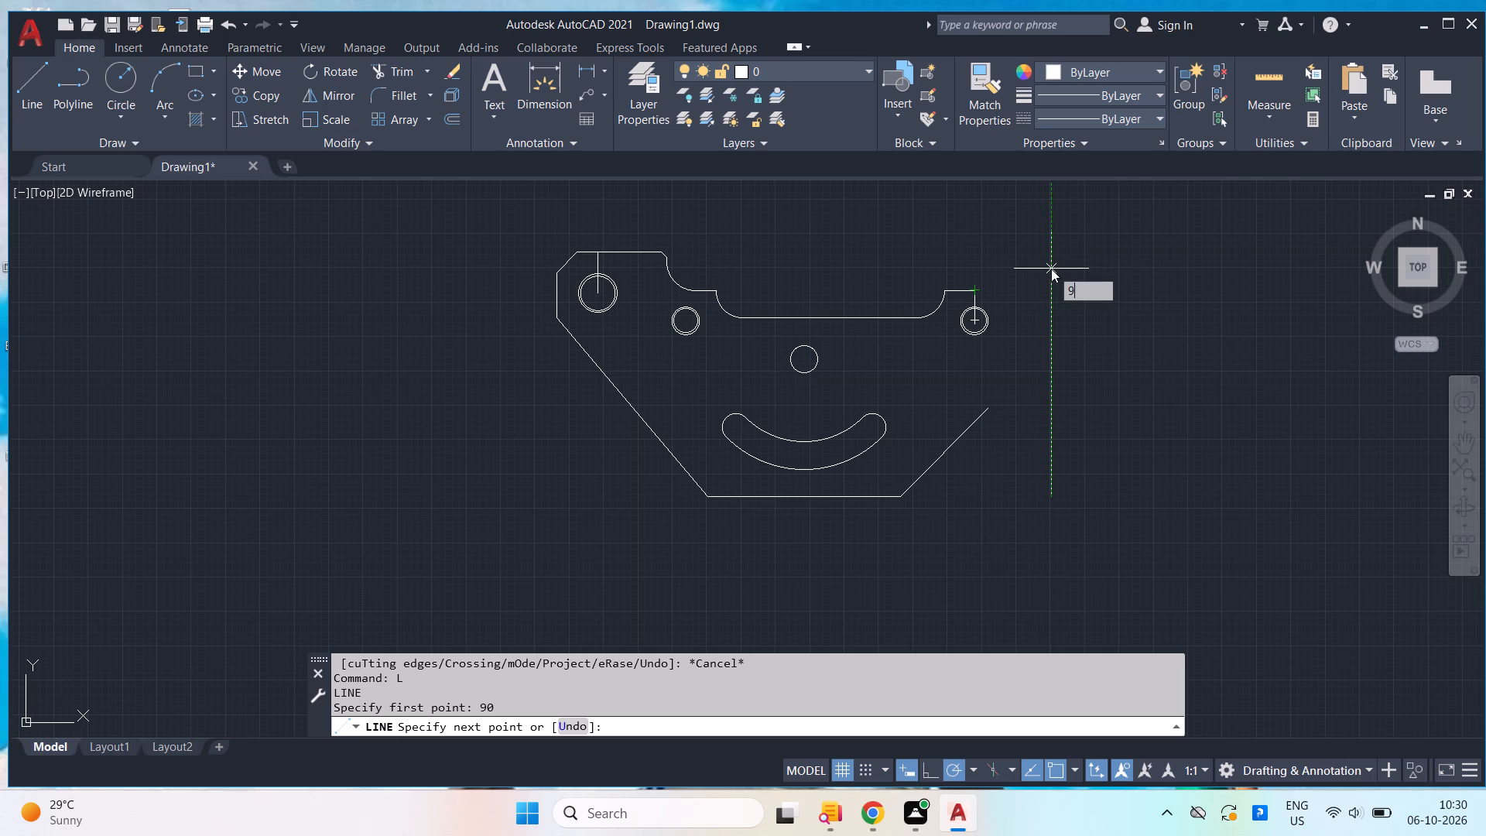
key(Return)
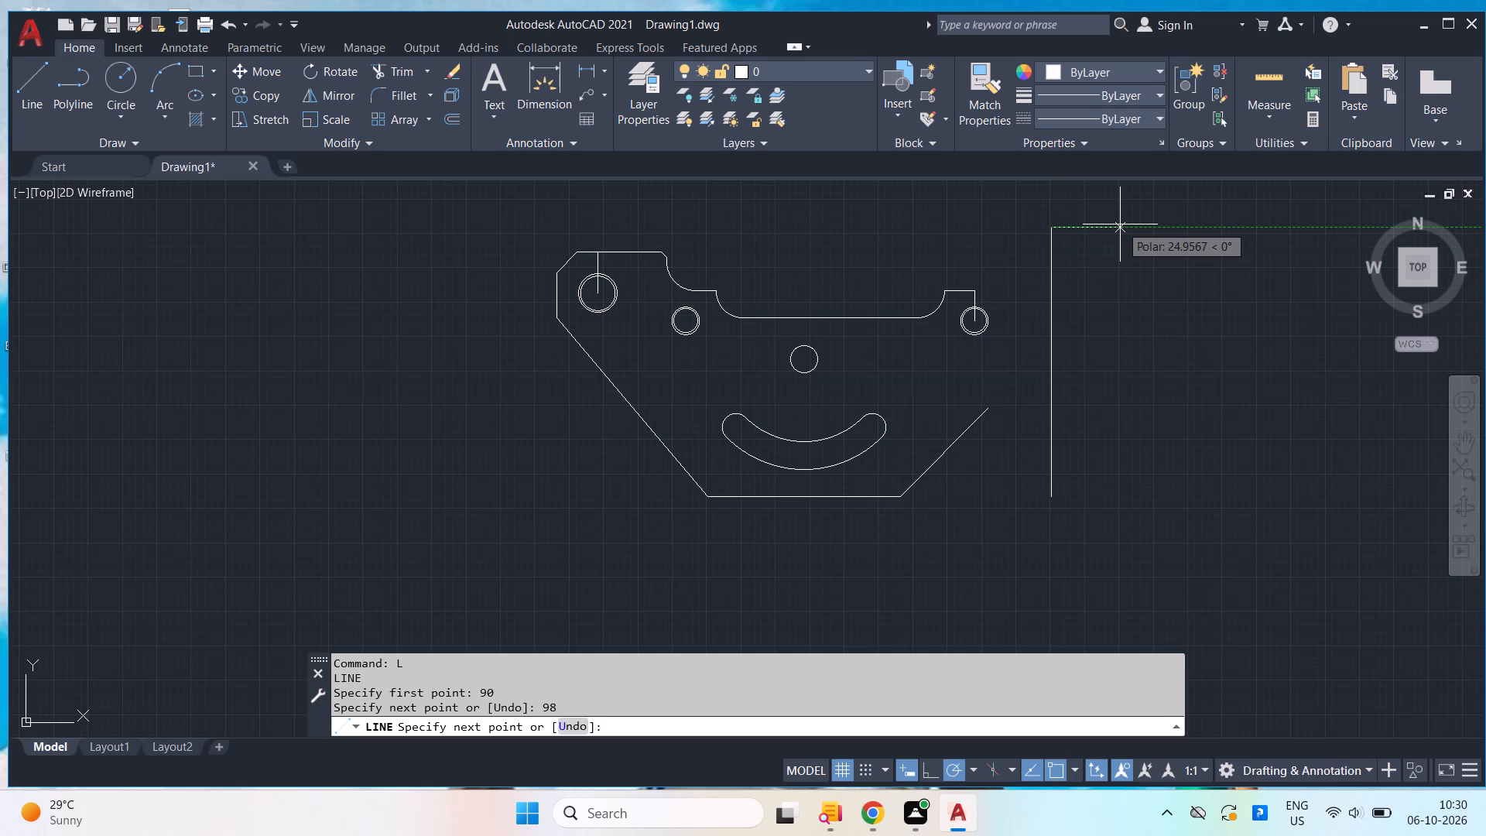
Draw horizontal lines 16.5 units long to the right and to the left from the 98-unit vertical line's top end.
text(16.5)
key(Return)
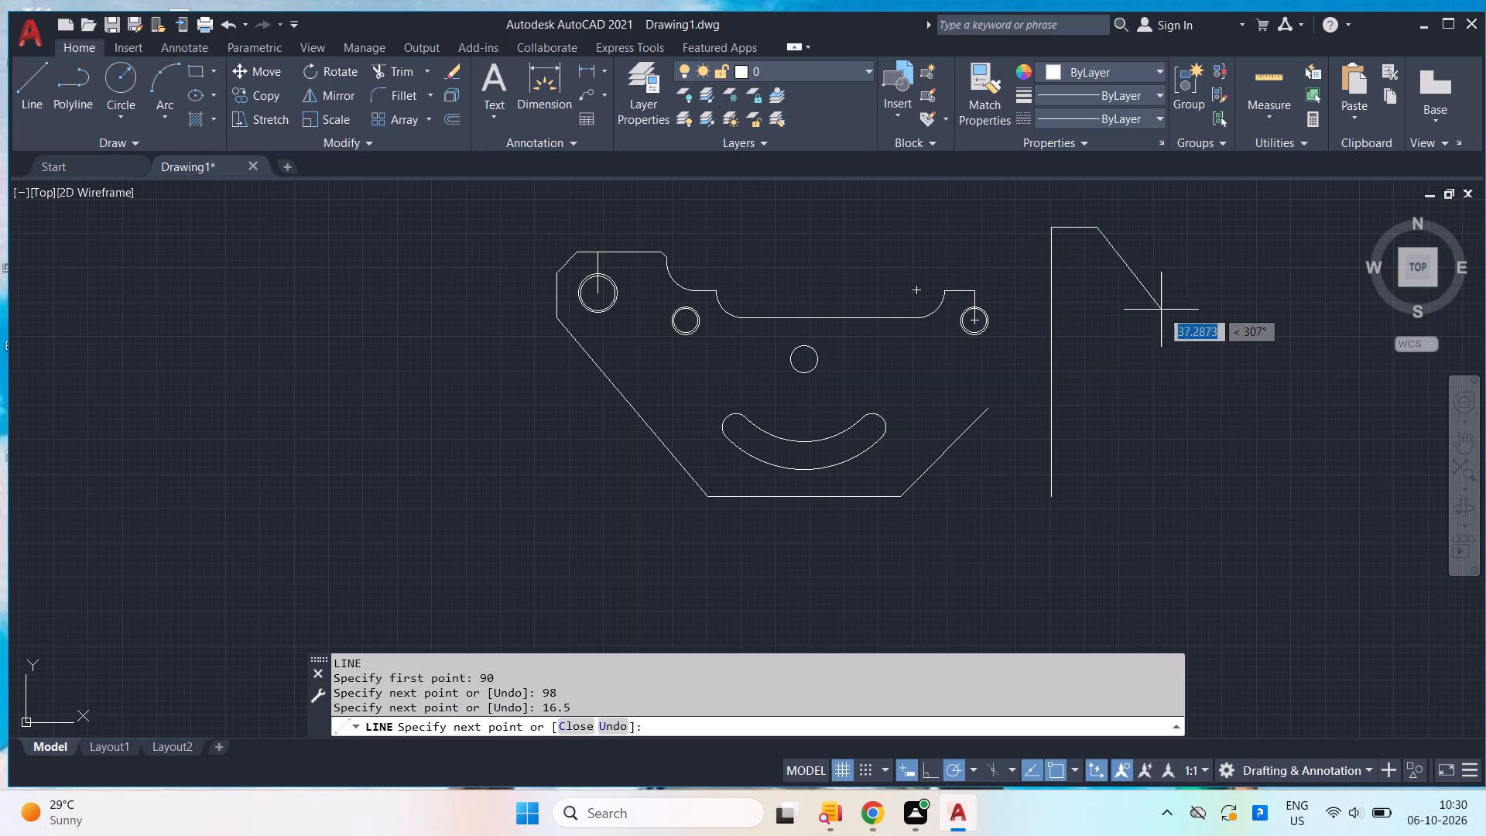
key(space)
key(space)
click(1053, 230)
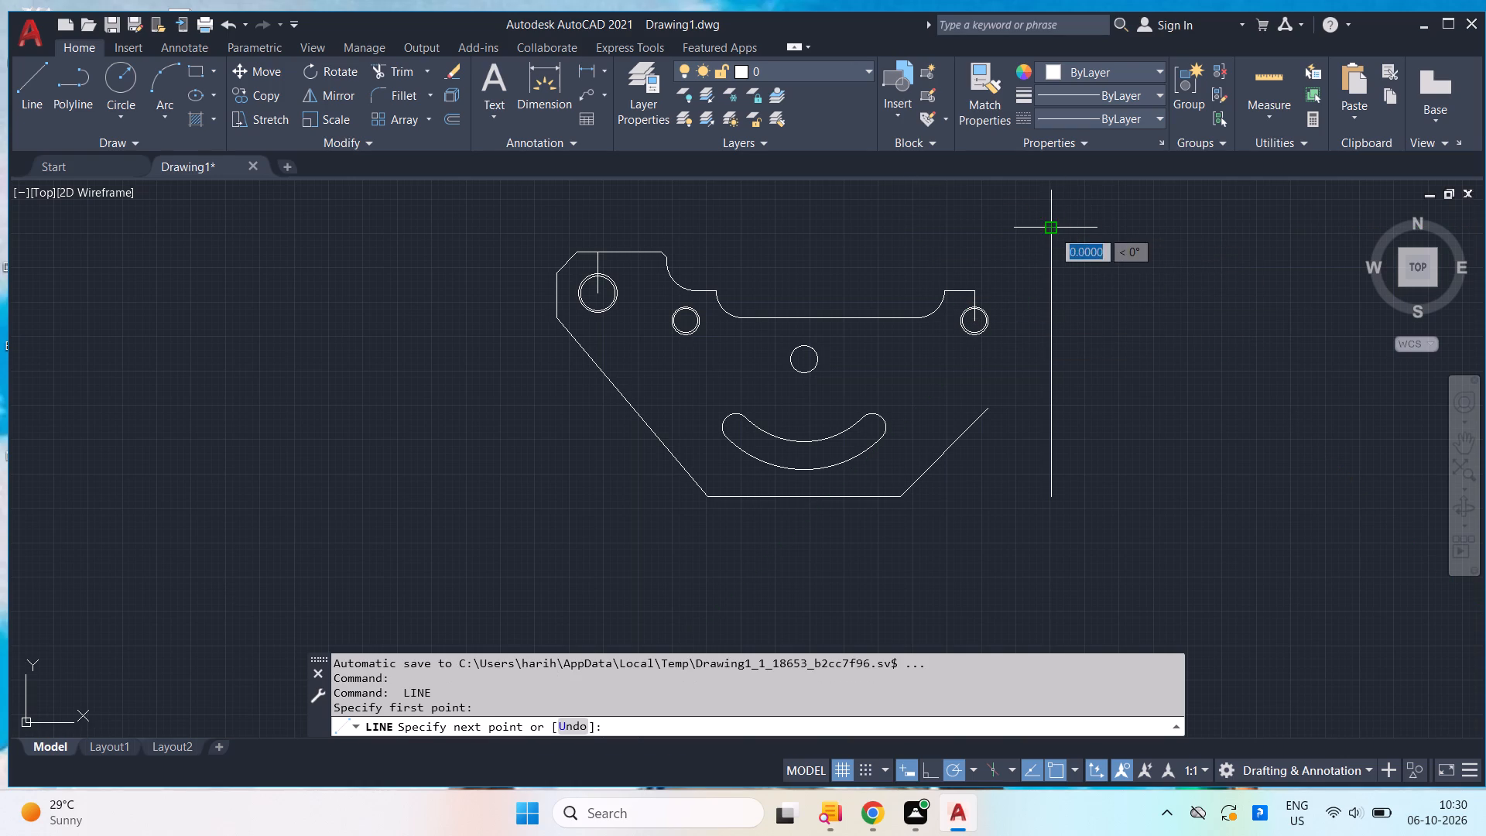
text(16.)
key(5)
key(Return)
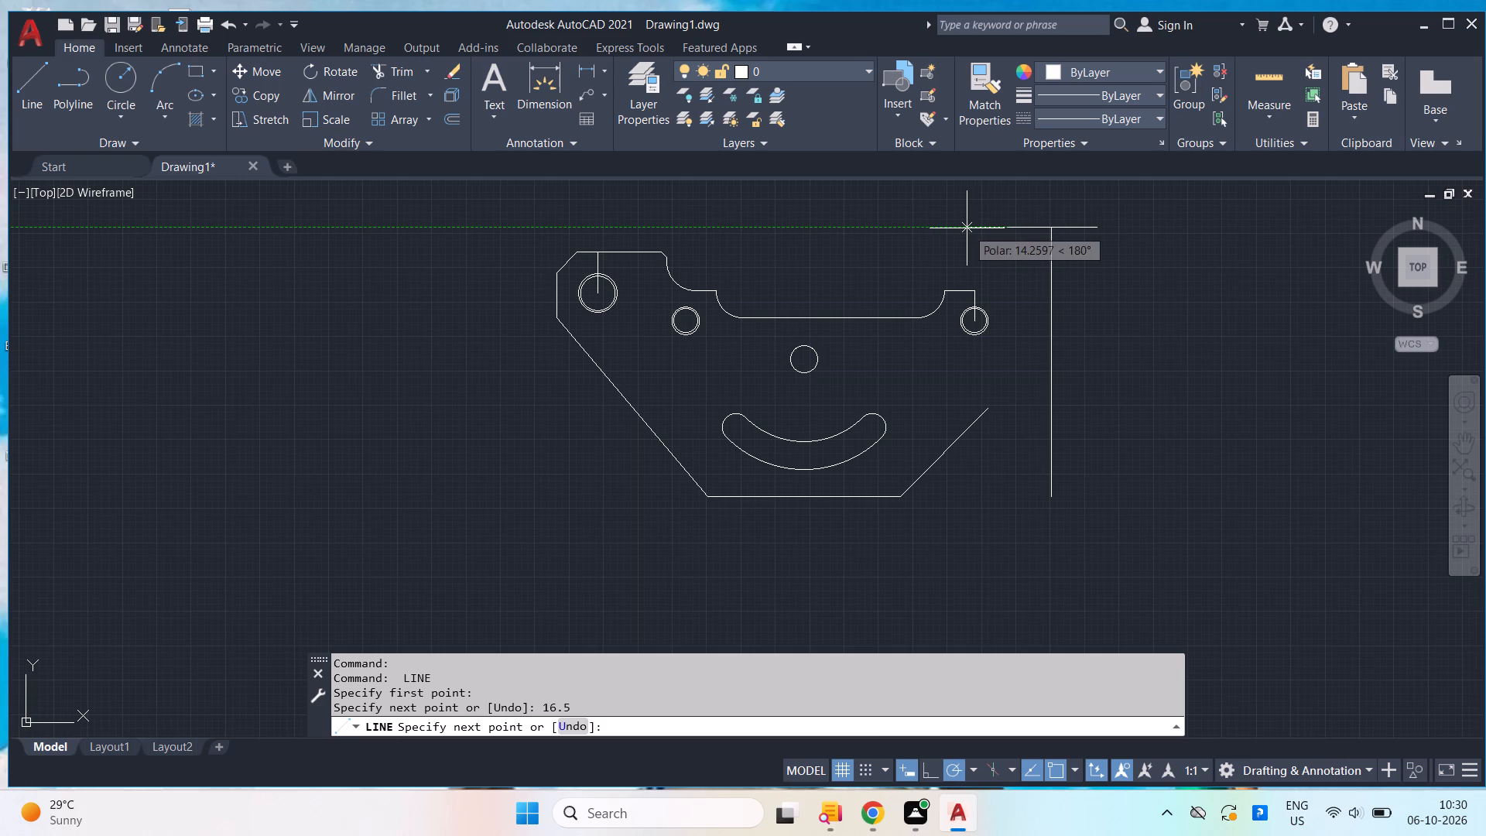
key(space)
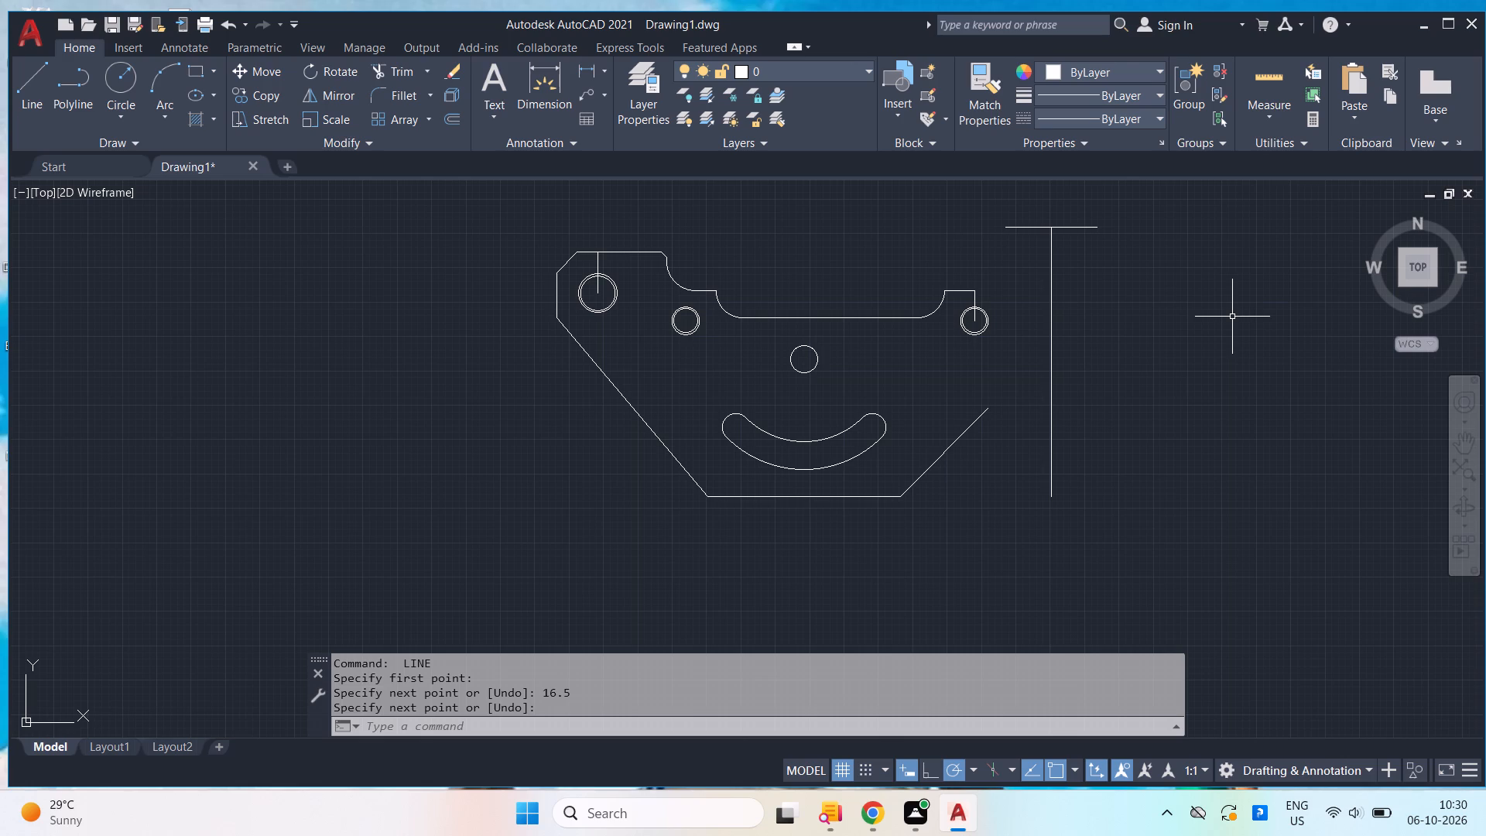
Draw a vertical line 31 units downward from the right end of the new top horizontal line.
key(l)
key(Return)
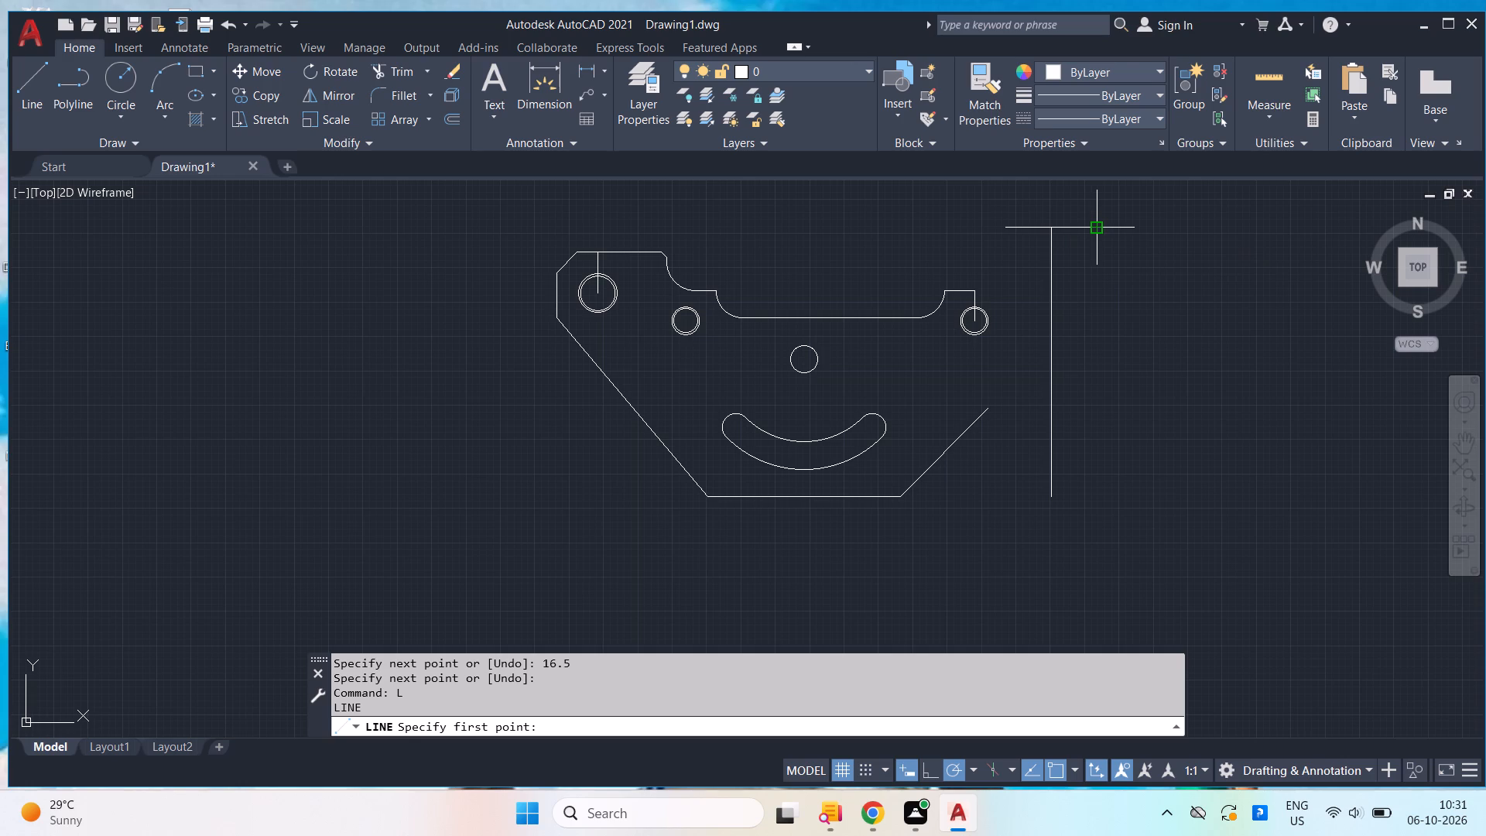
click(1092, 232)
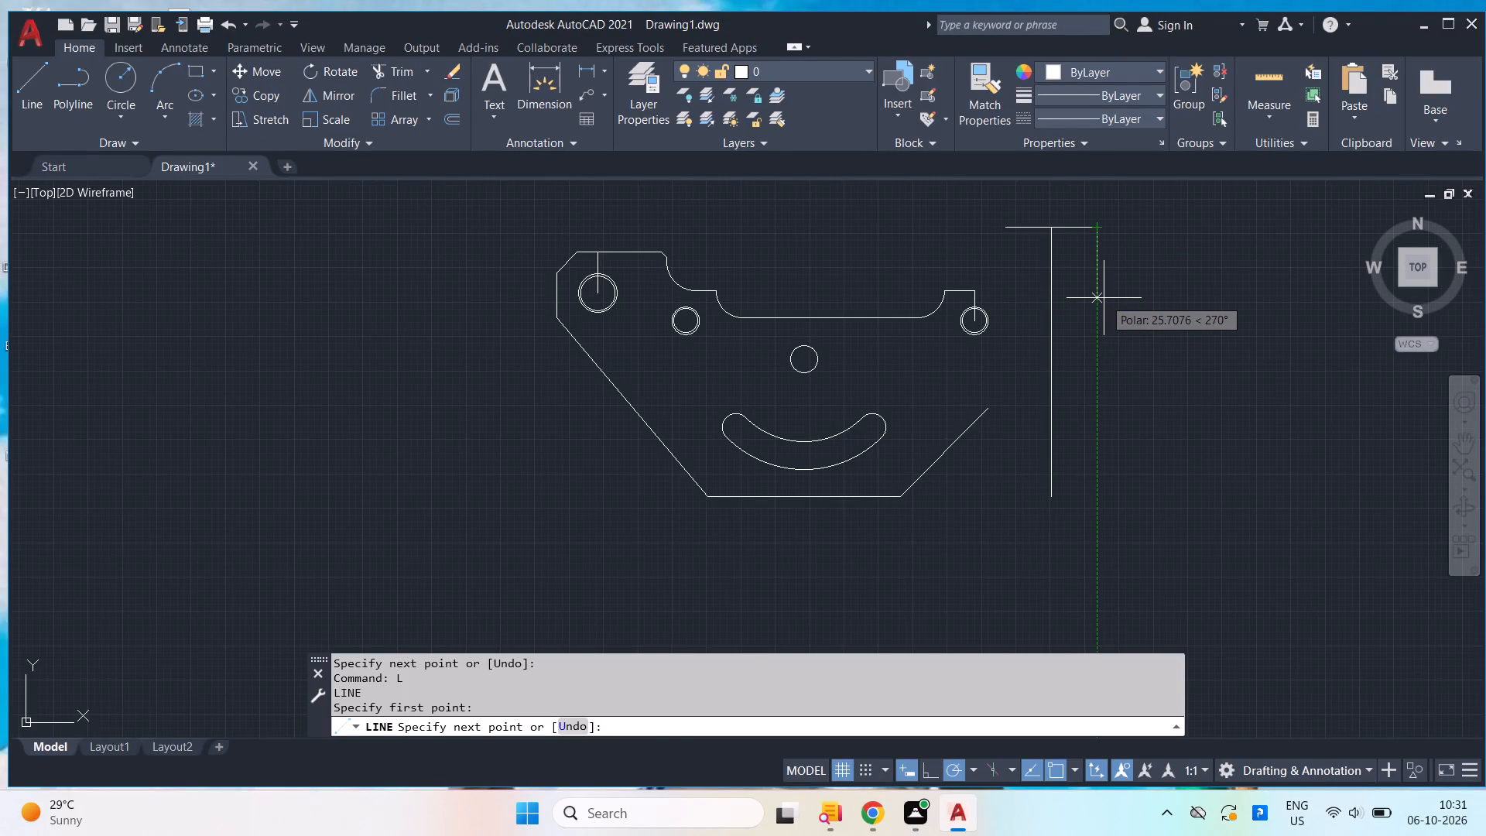
text(31)
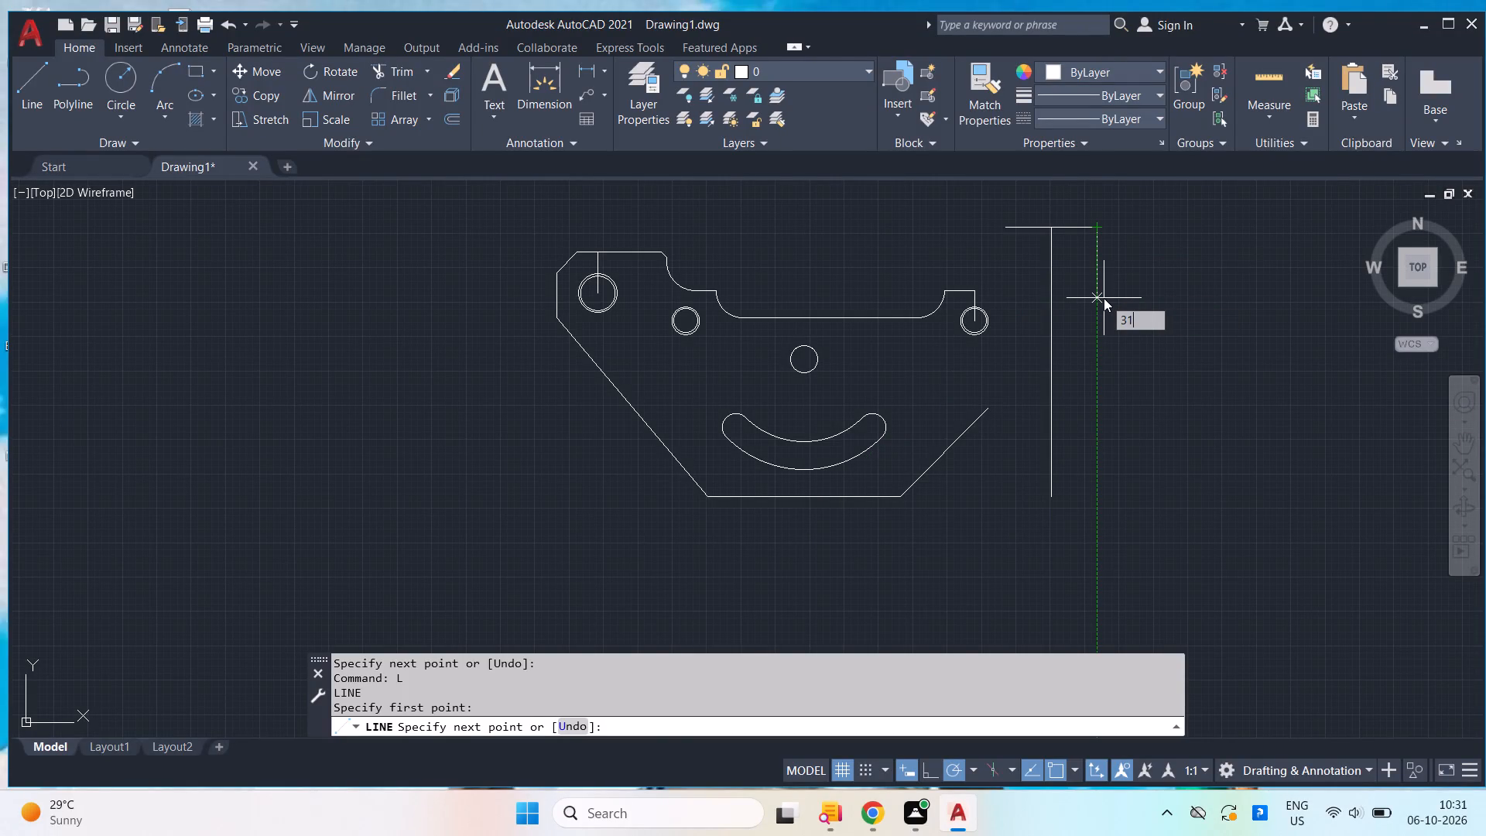
key(Return)
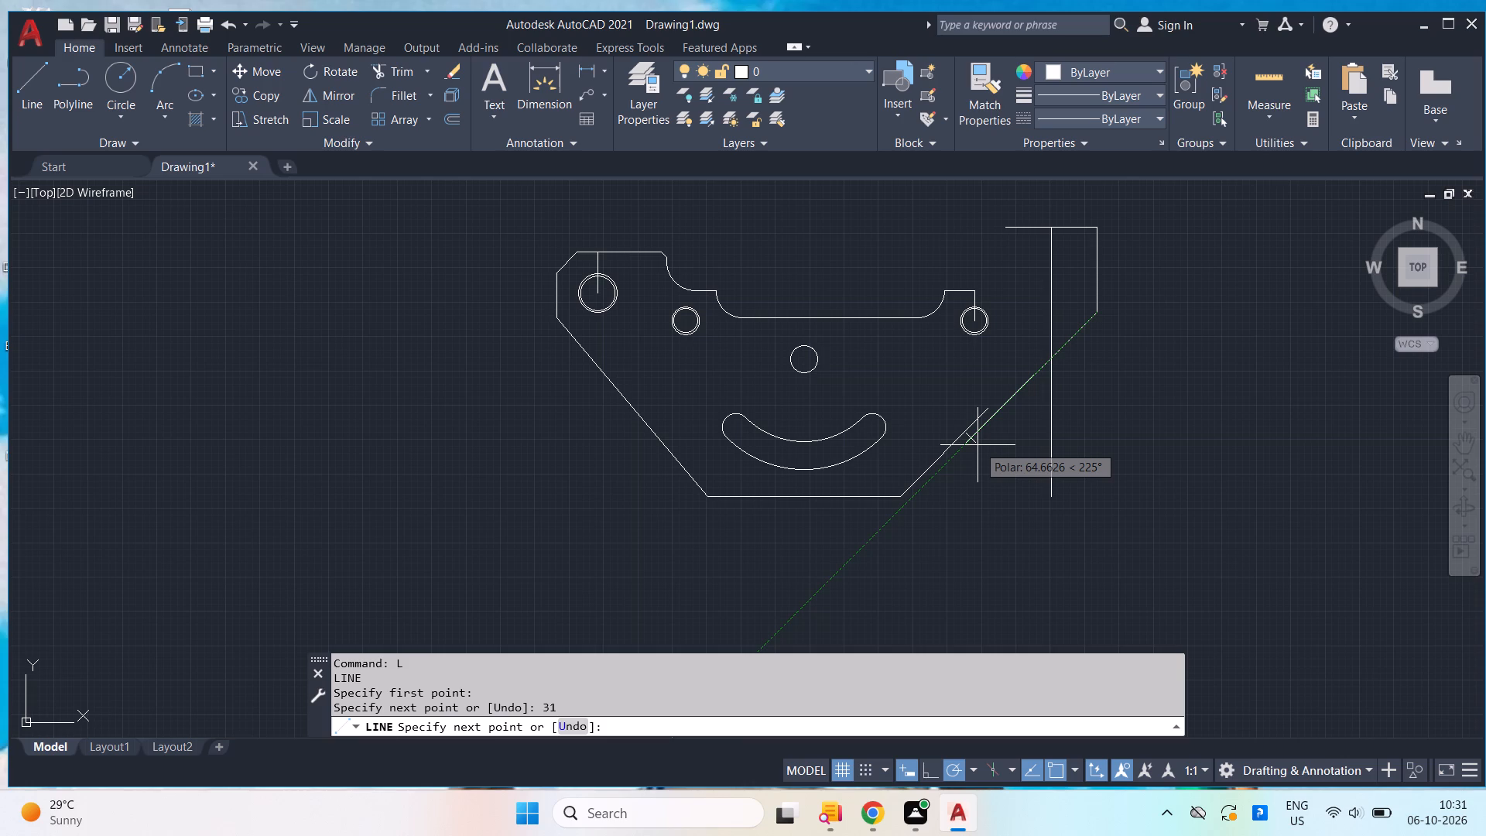
scroll(978, 445, up, 2)
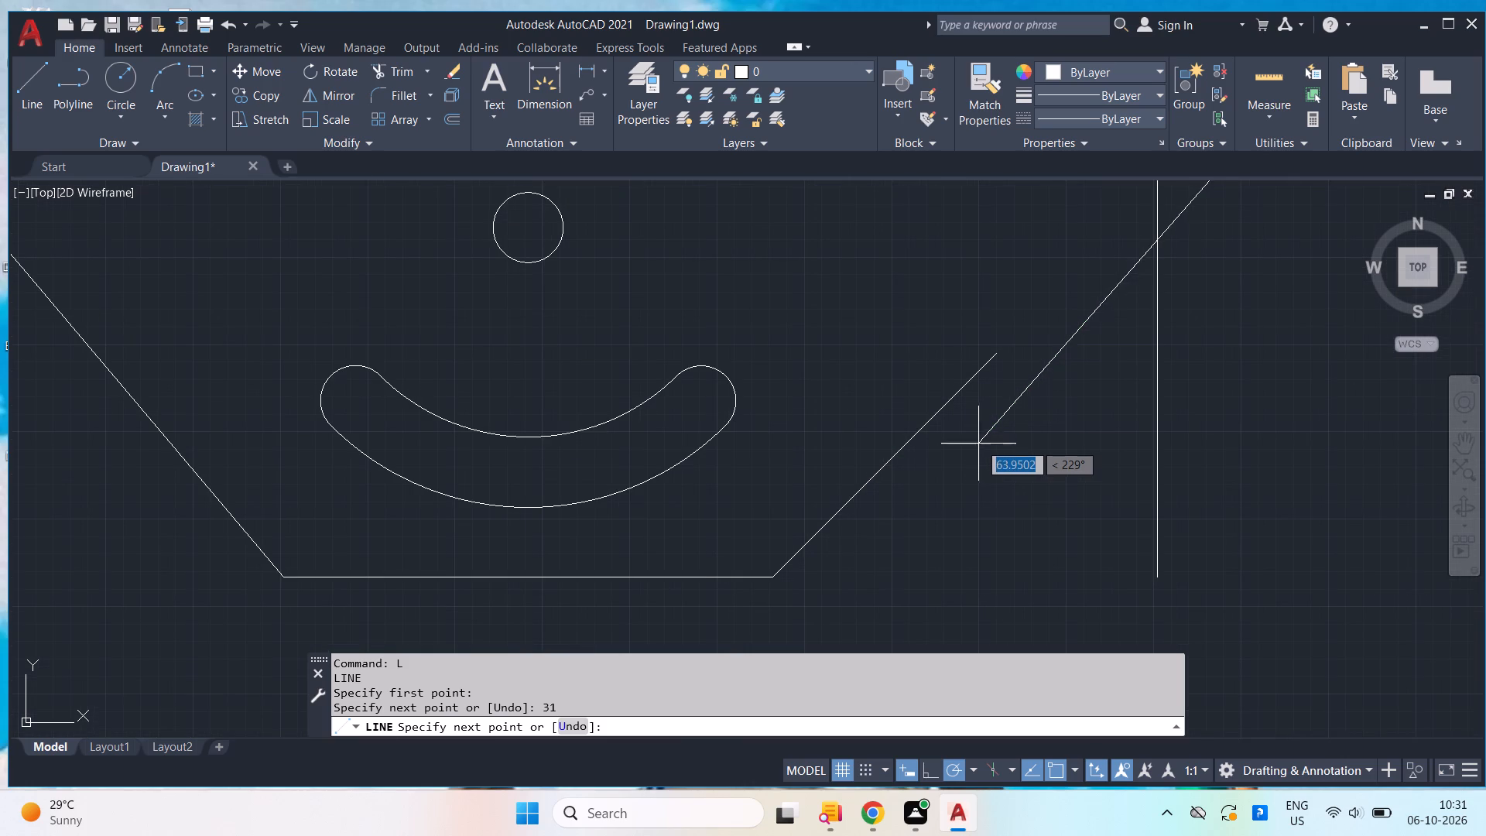
scroll(1007, 447, down, 2)
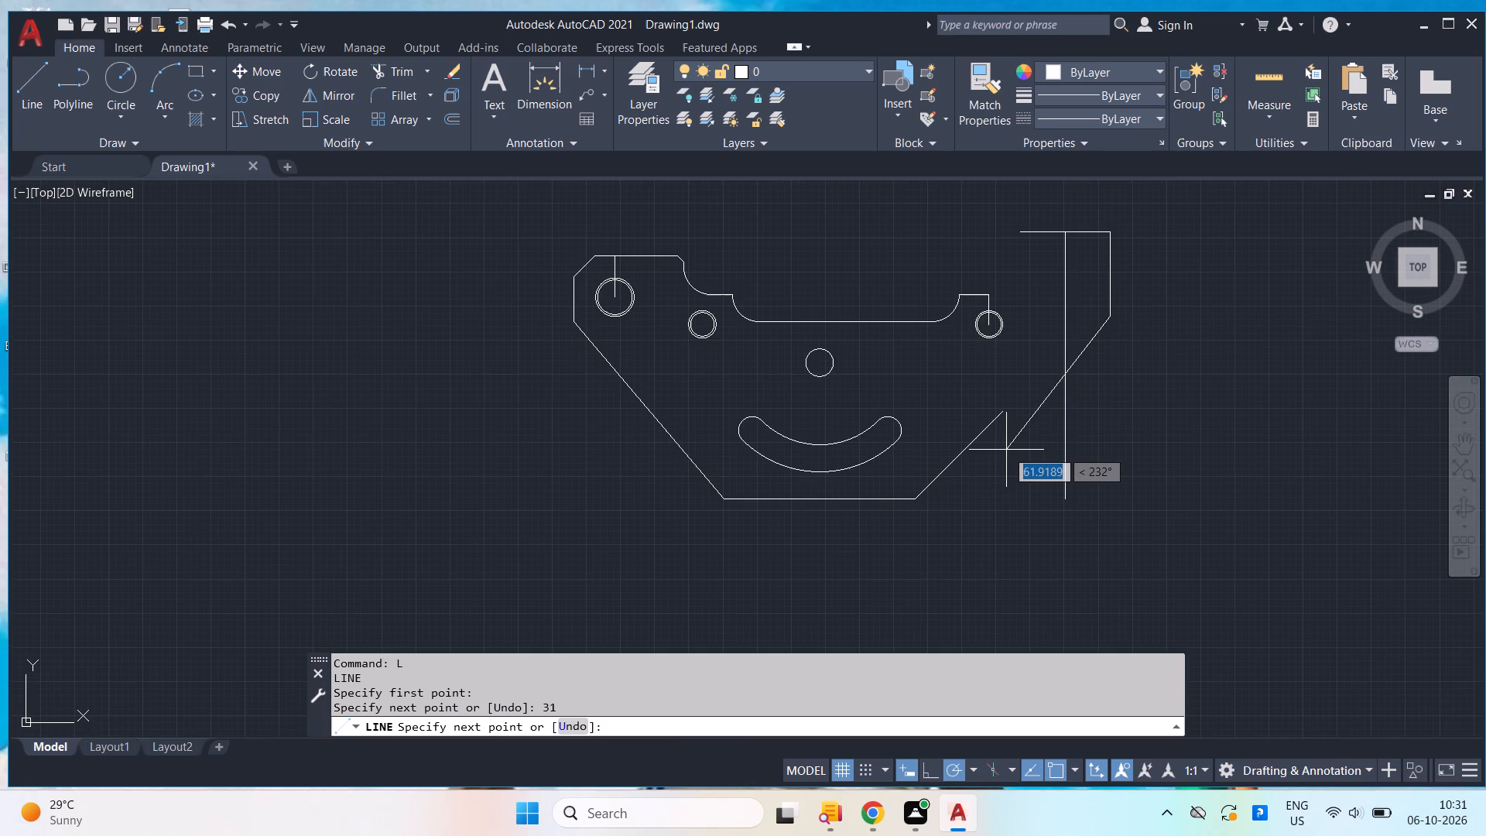
key(space)
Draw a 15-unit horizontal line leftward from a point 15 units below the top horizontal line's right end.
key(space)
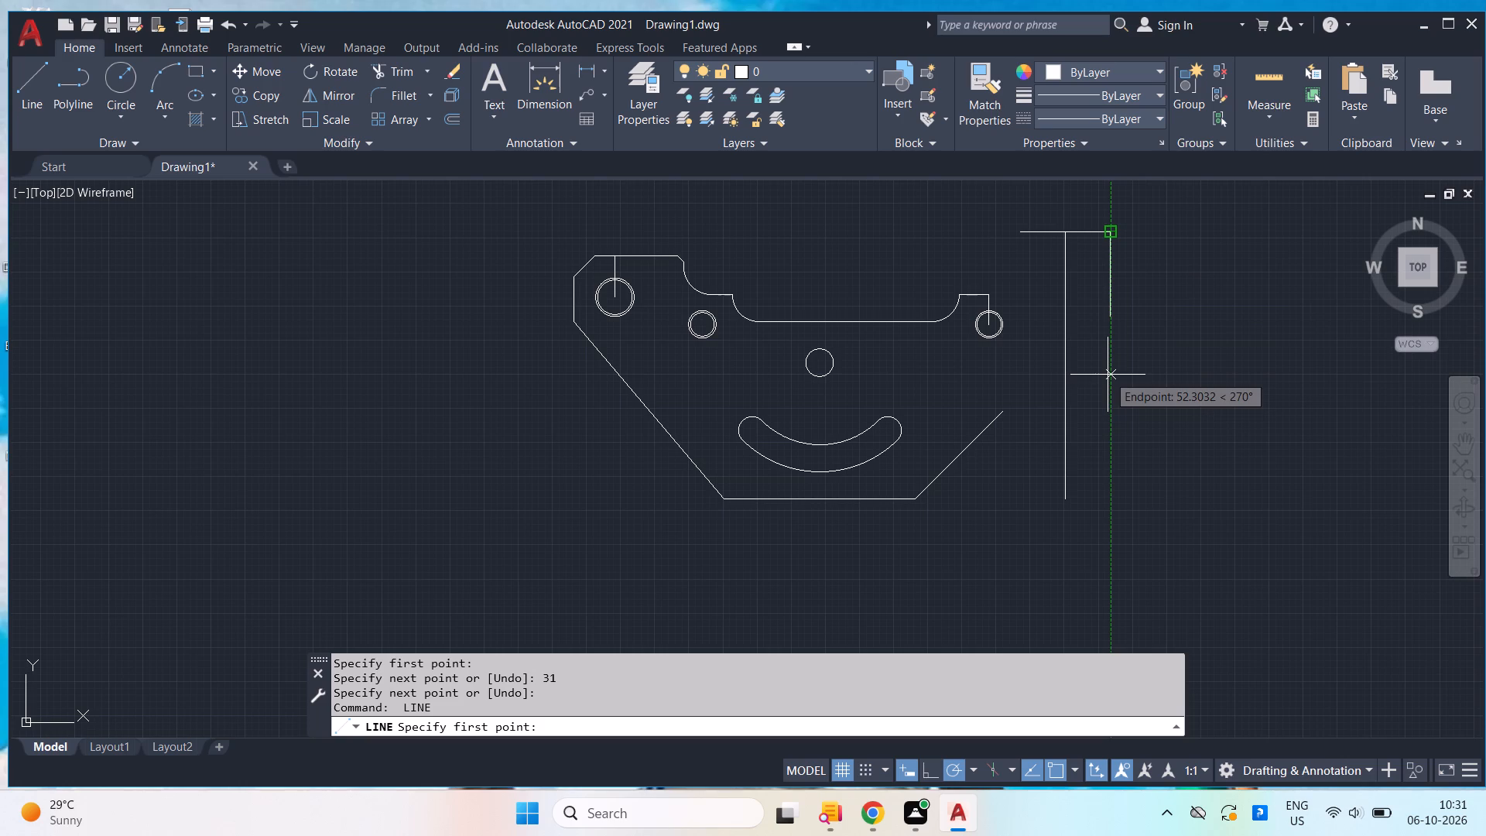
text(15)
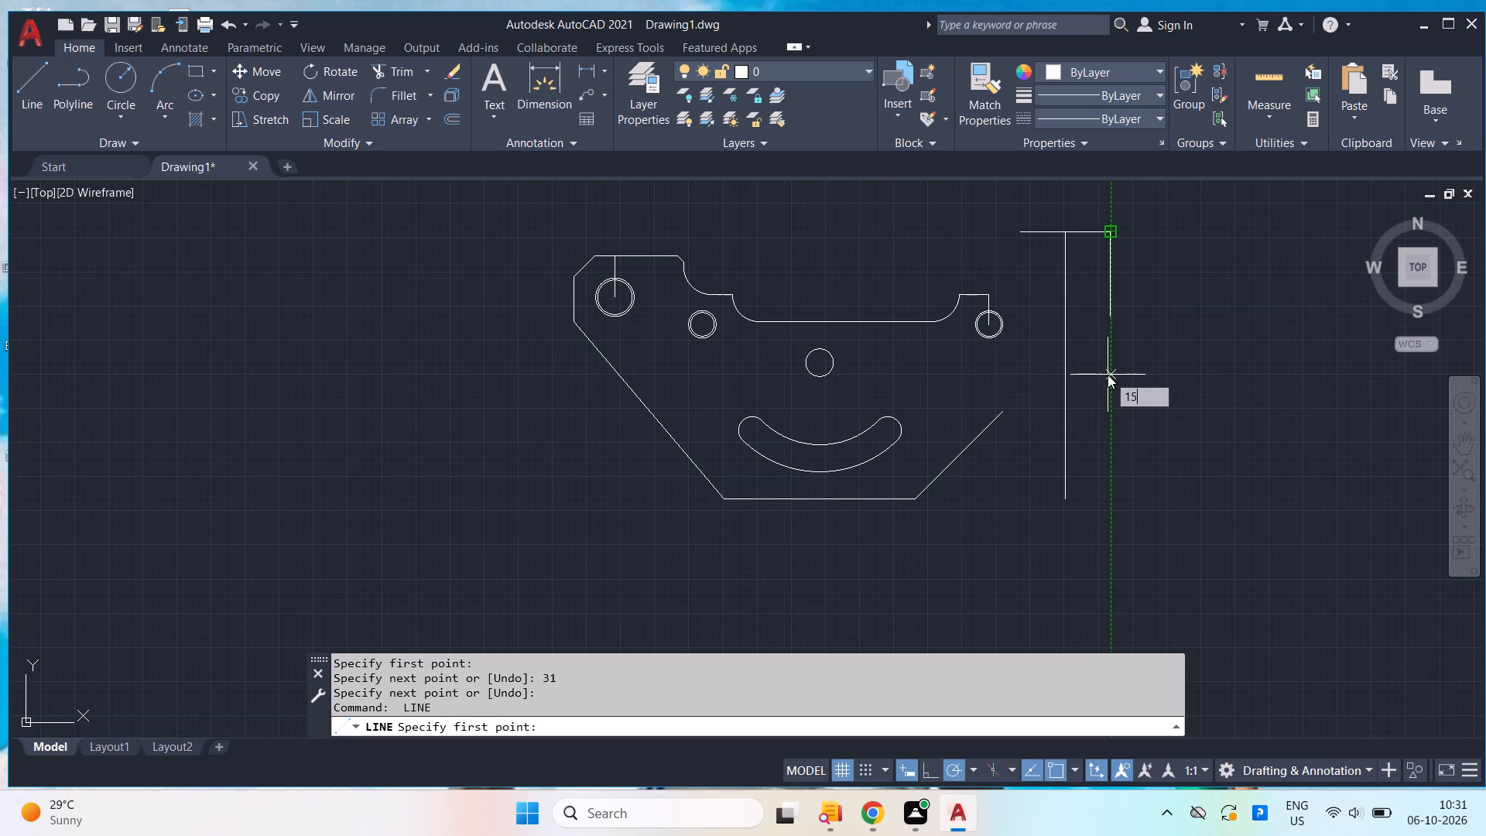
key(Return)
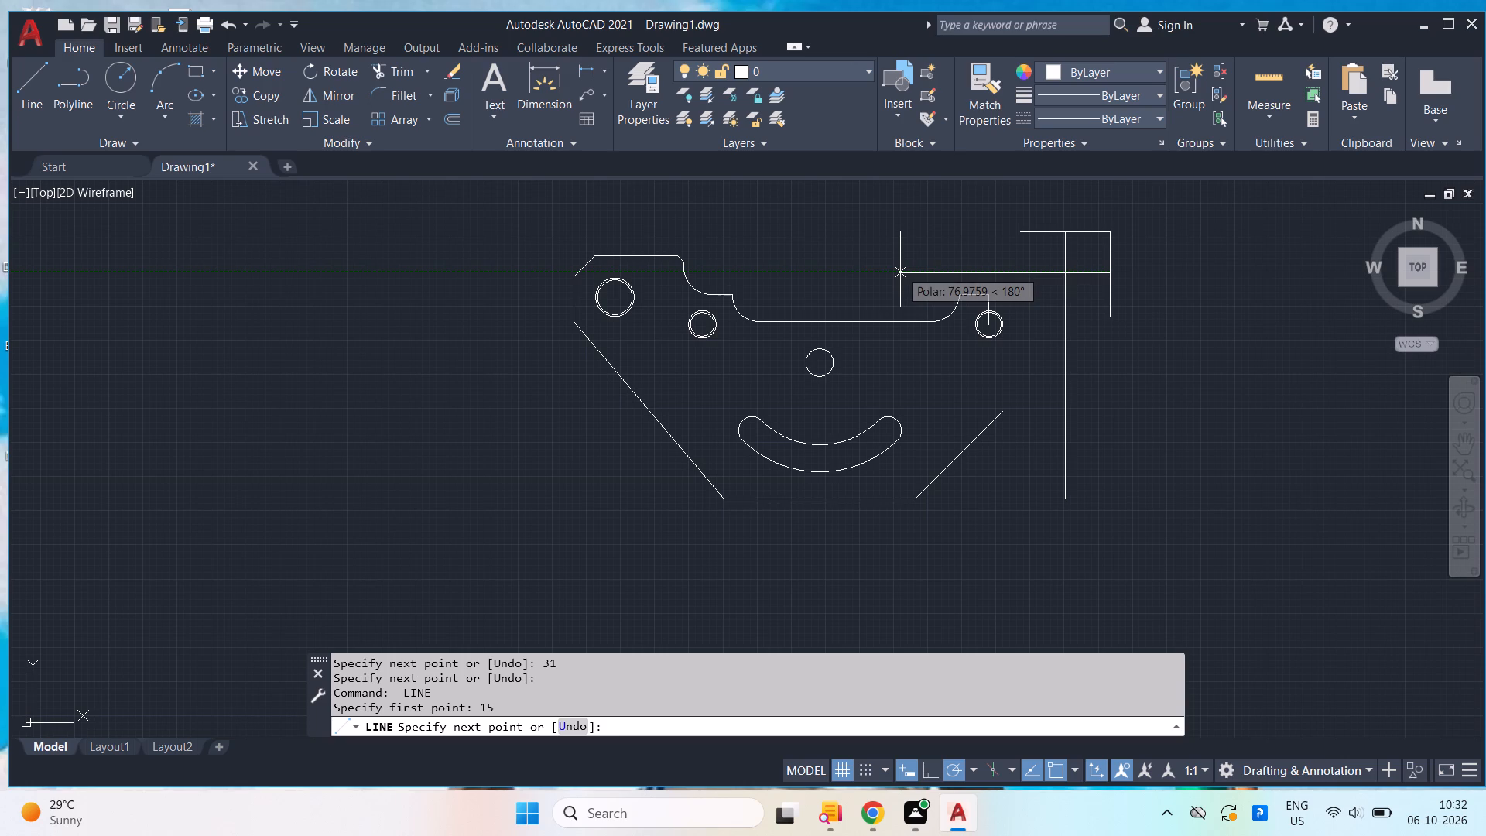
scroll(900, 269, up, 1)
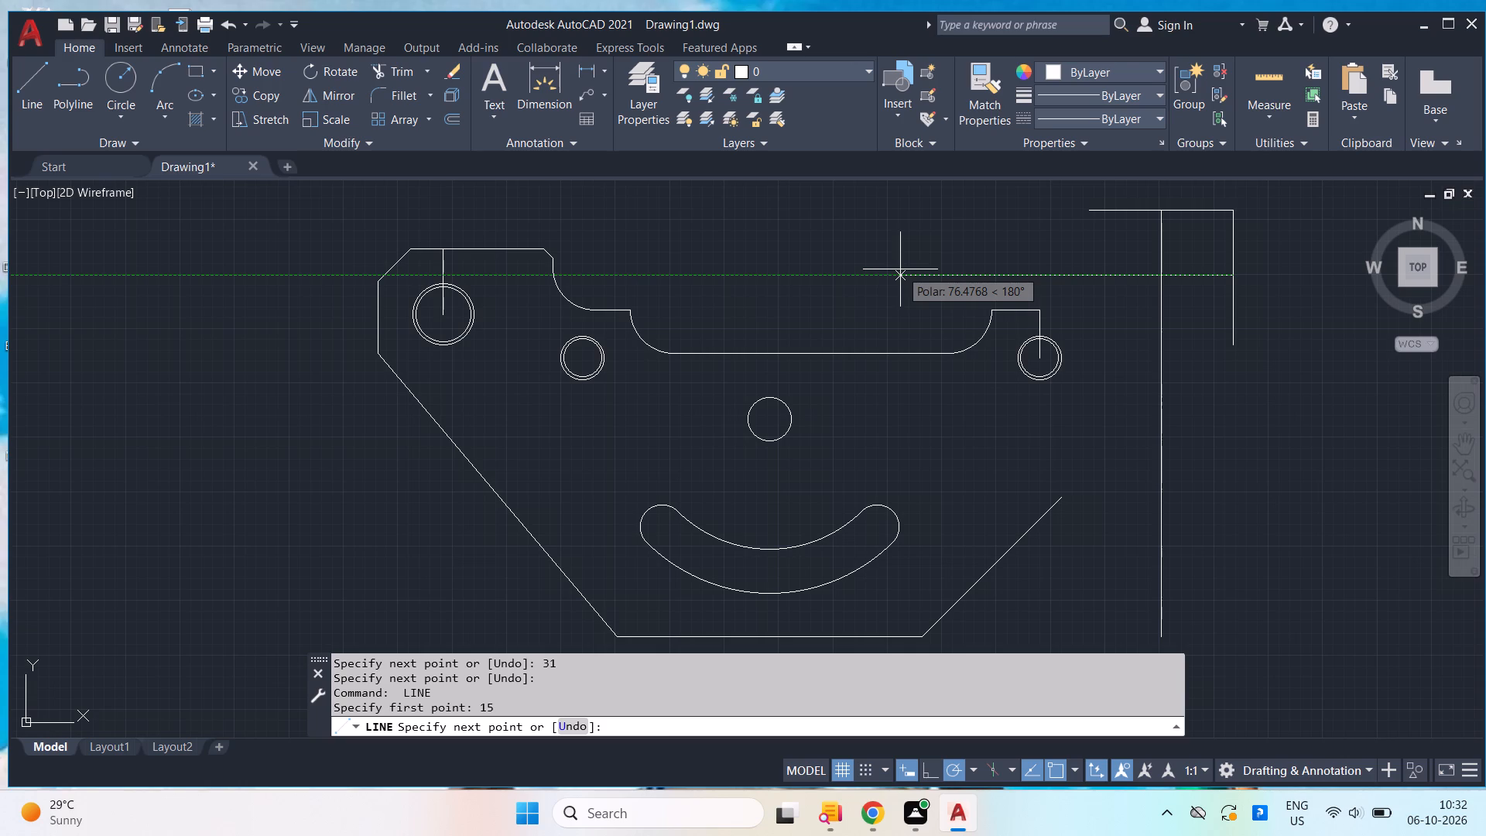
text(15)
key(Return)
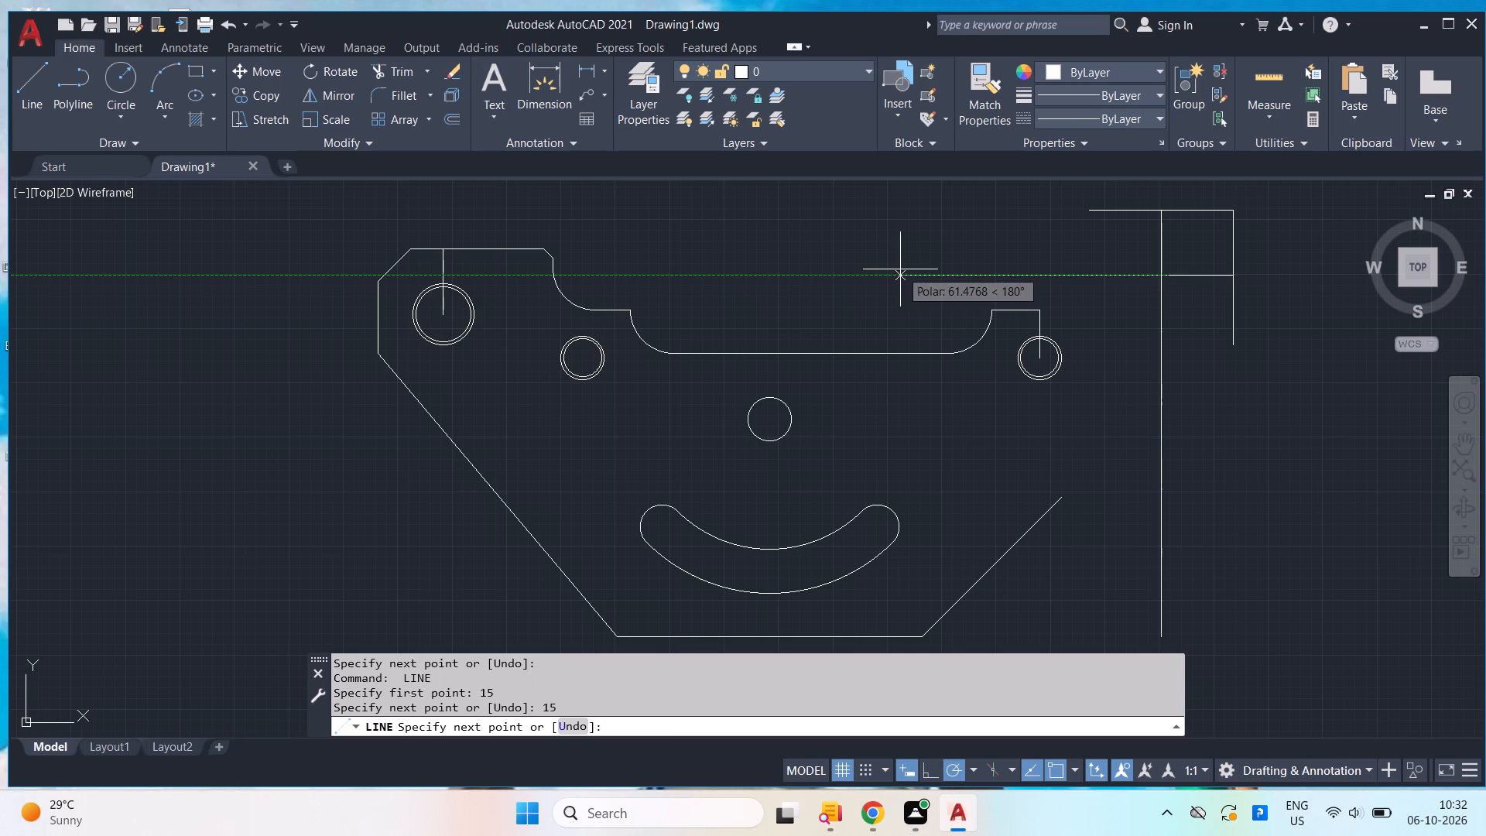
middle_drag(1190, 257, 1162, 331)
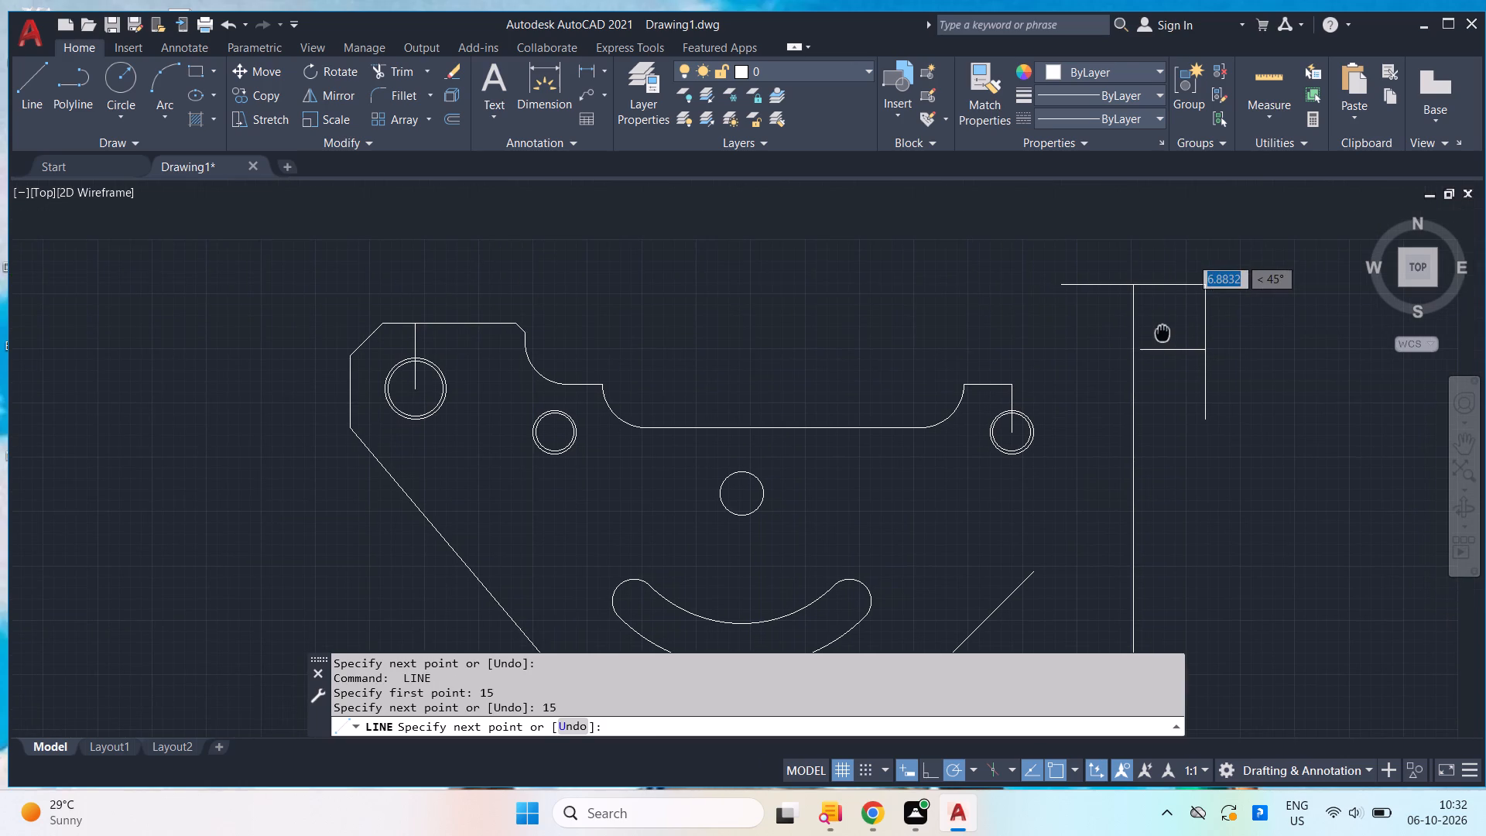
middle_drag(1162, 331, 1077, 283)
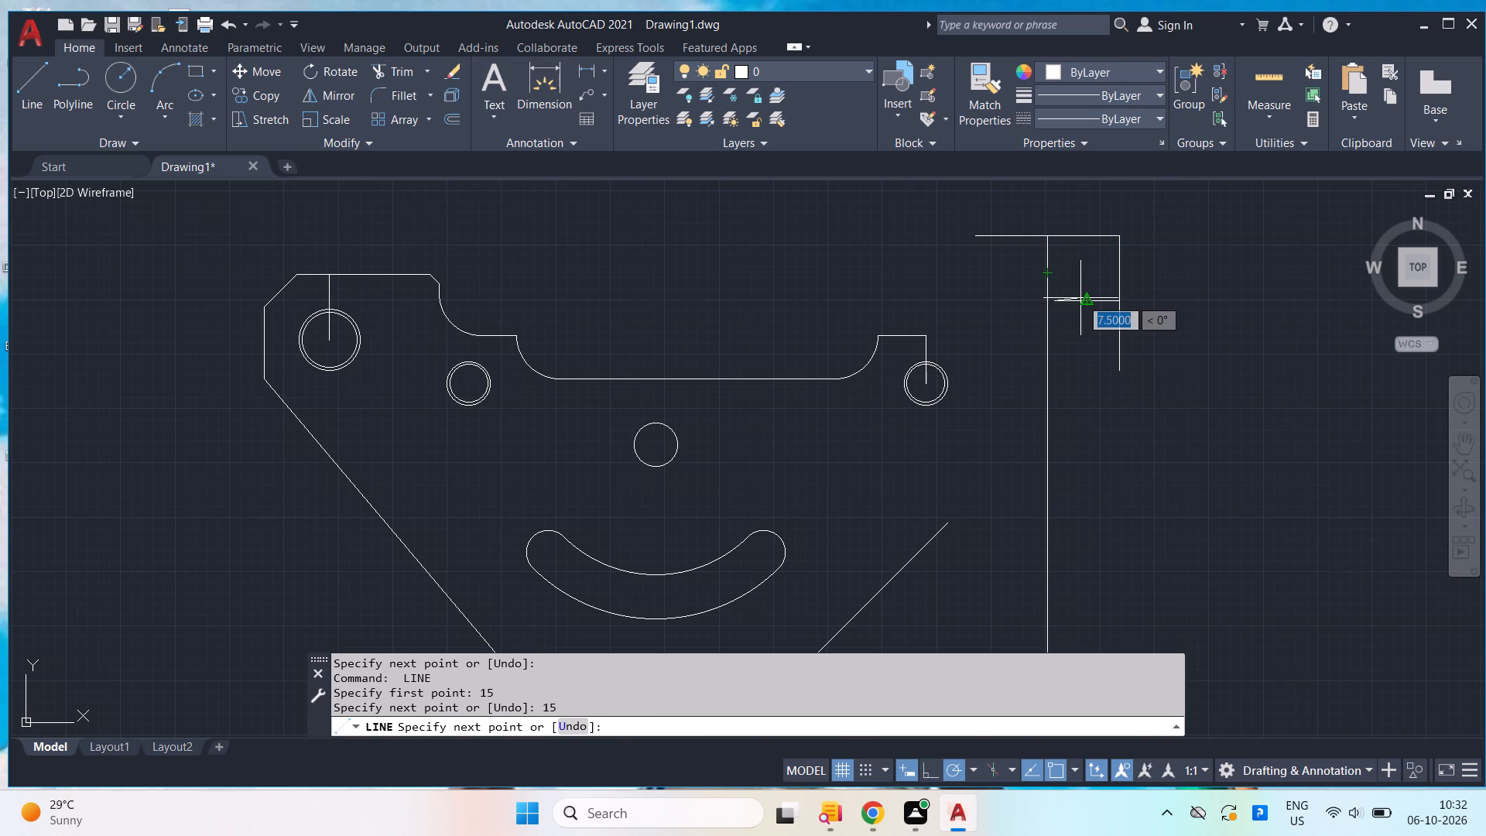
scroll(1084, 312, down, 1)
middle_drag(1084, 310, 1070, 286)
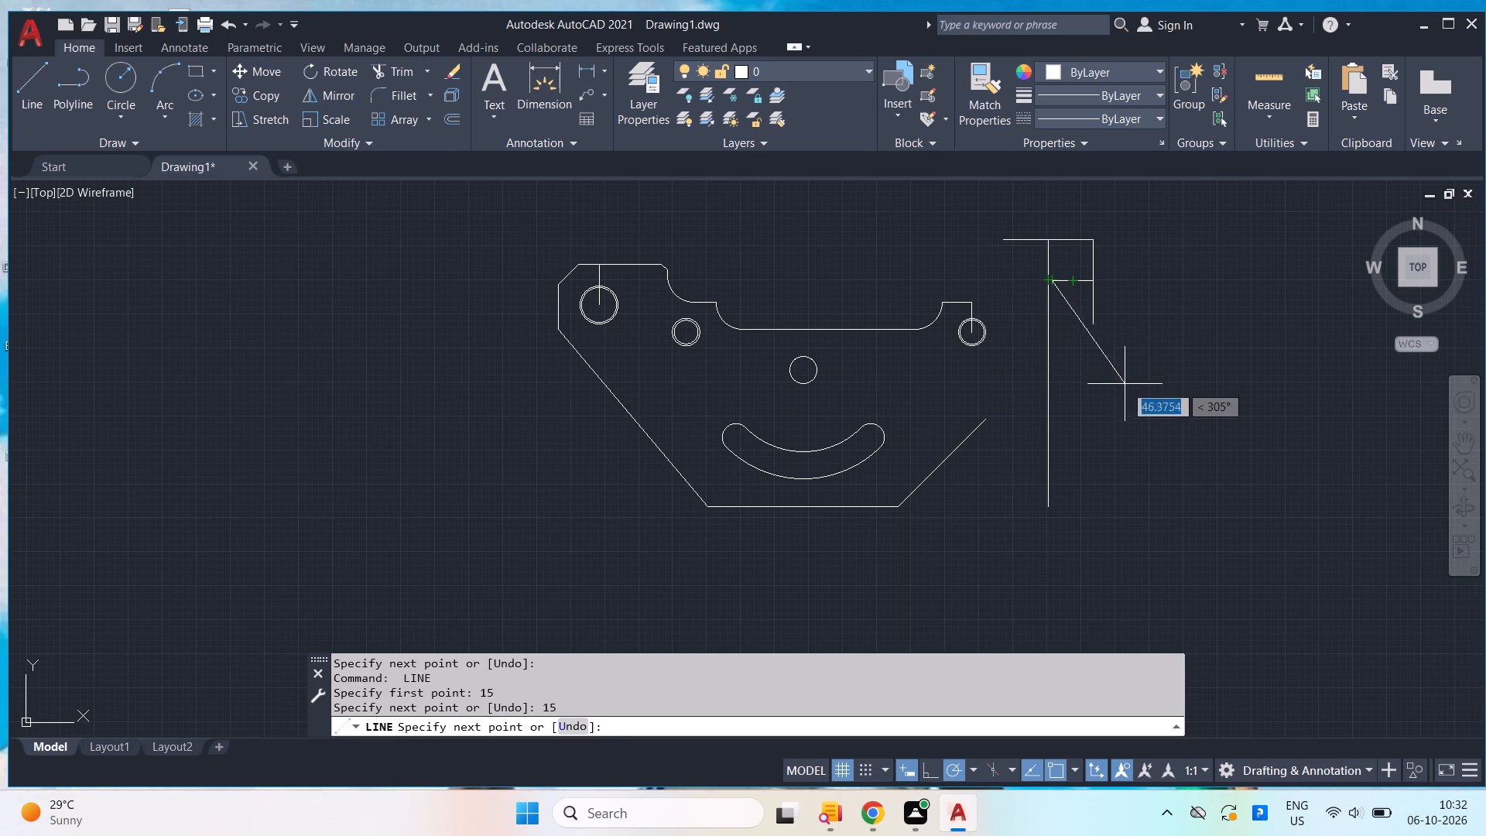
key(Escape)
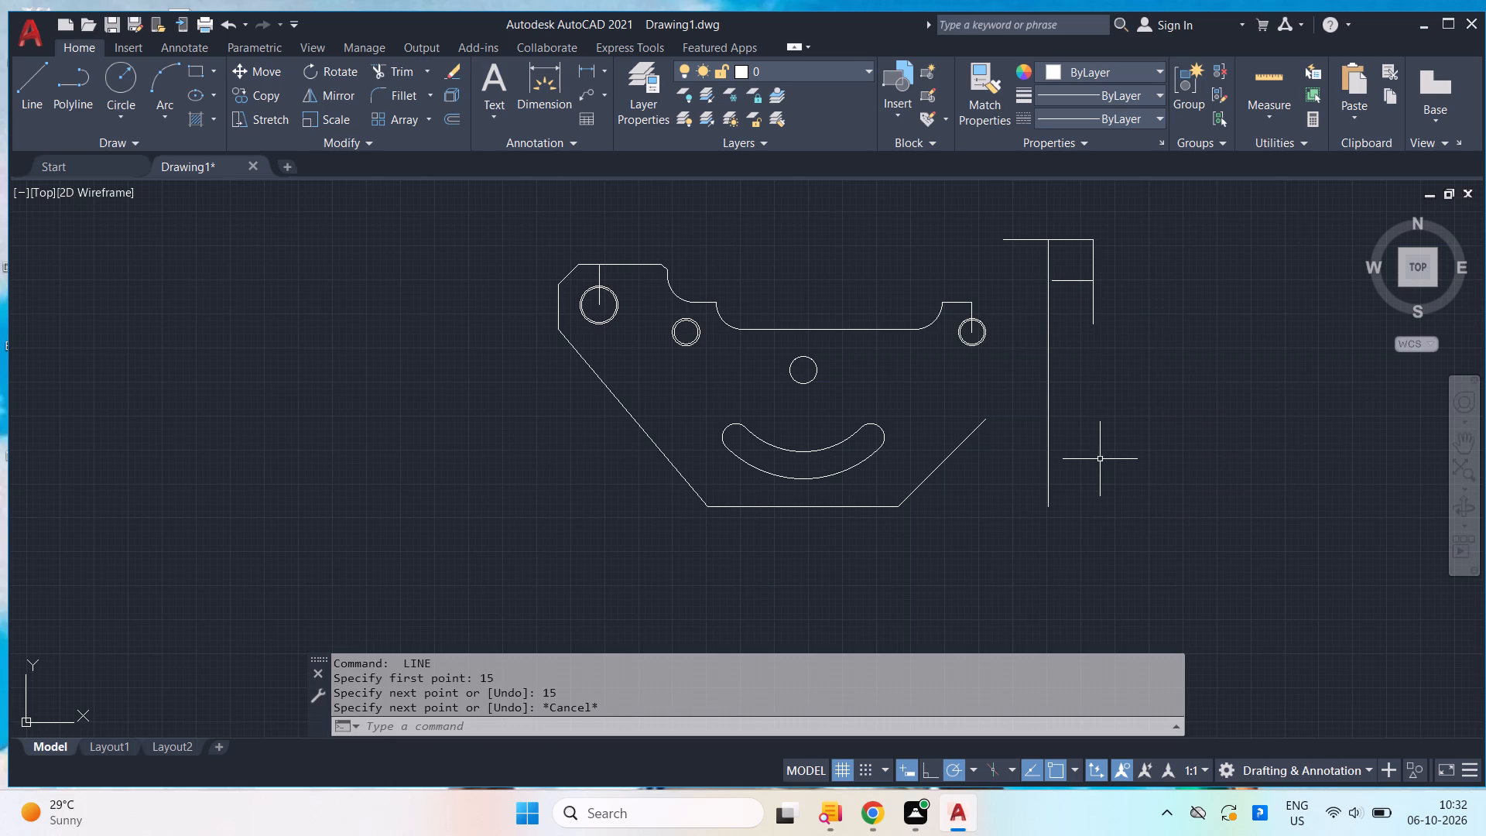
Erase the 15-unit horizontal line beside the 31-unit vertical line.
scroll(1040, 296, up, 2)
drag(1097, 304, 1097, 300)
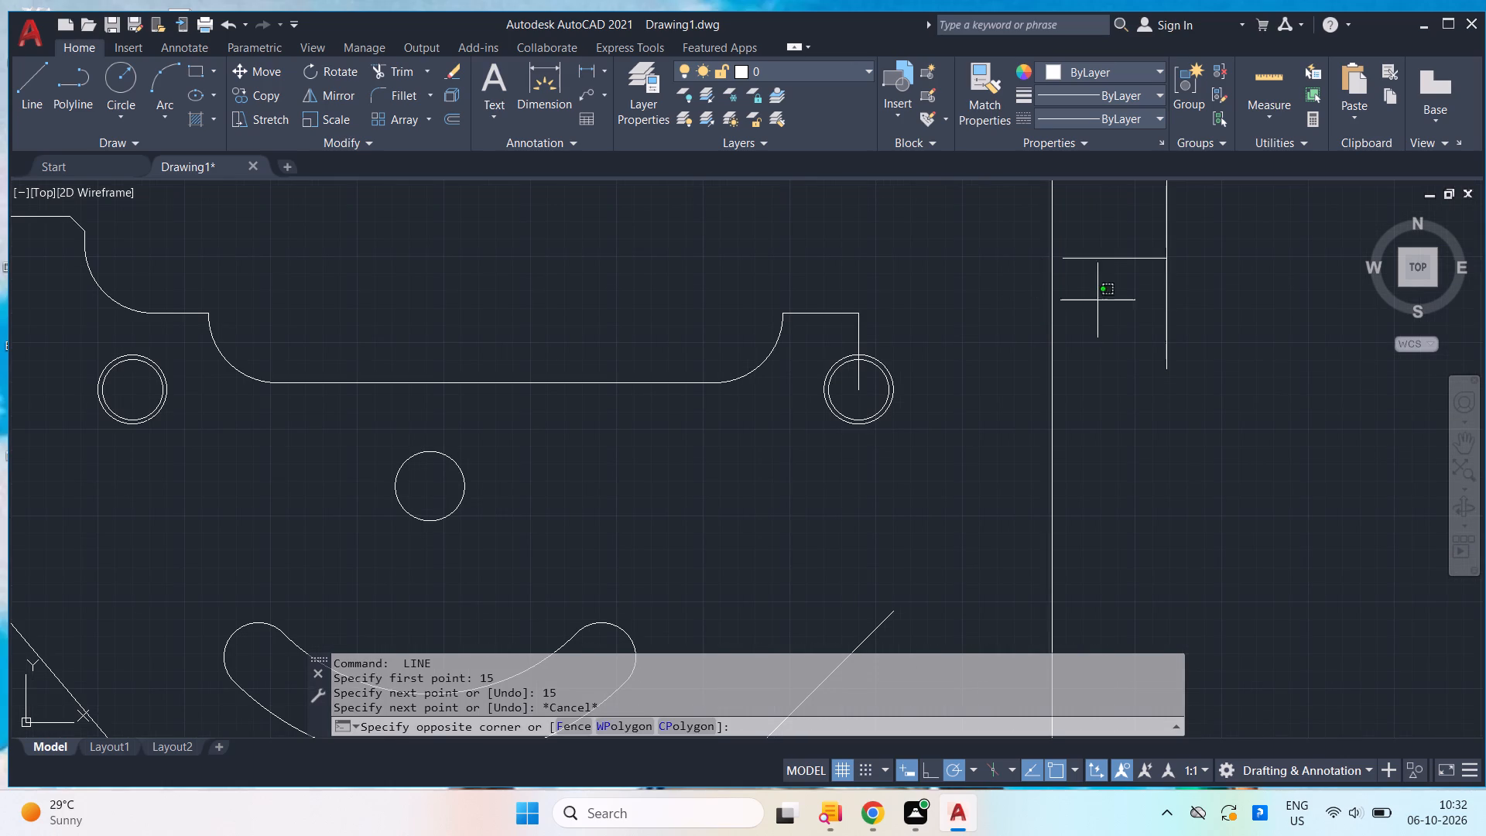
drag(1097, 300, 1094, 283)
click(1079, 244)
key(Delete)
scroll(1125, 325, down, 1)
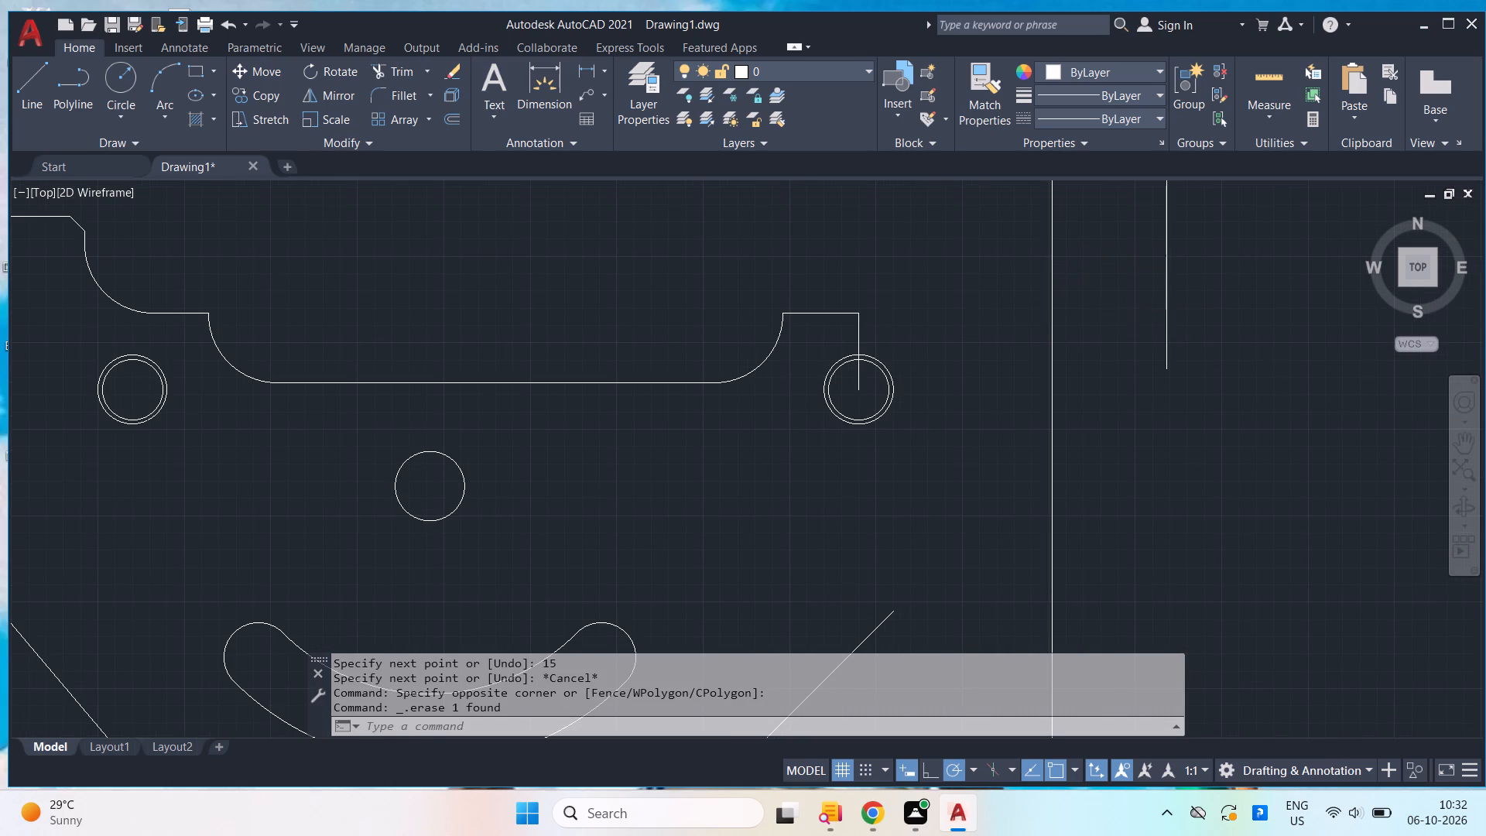
Start a line at a point 15 units below the midpoint of the 98-unit vertical line.
middle_drag(1125, 325, 1063, 430)
middle_drag(1038, 398, 1019, 366)
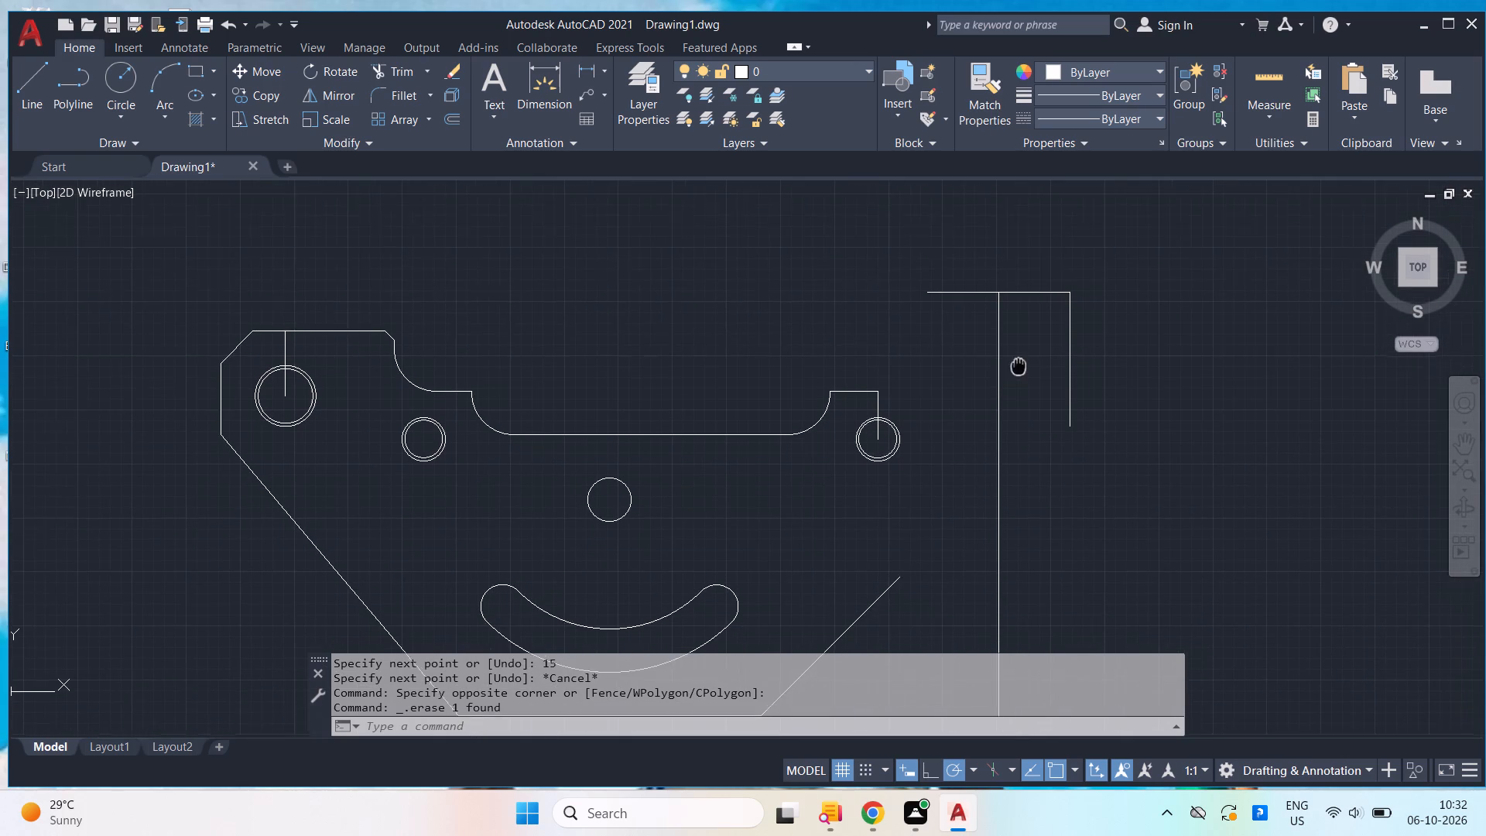
middle_drag(1019, 366, 1019, 361)
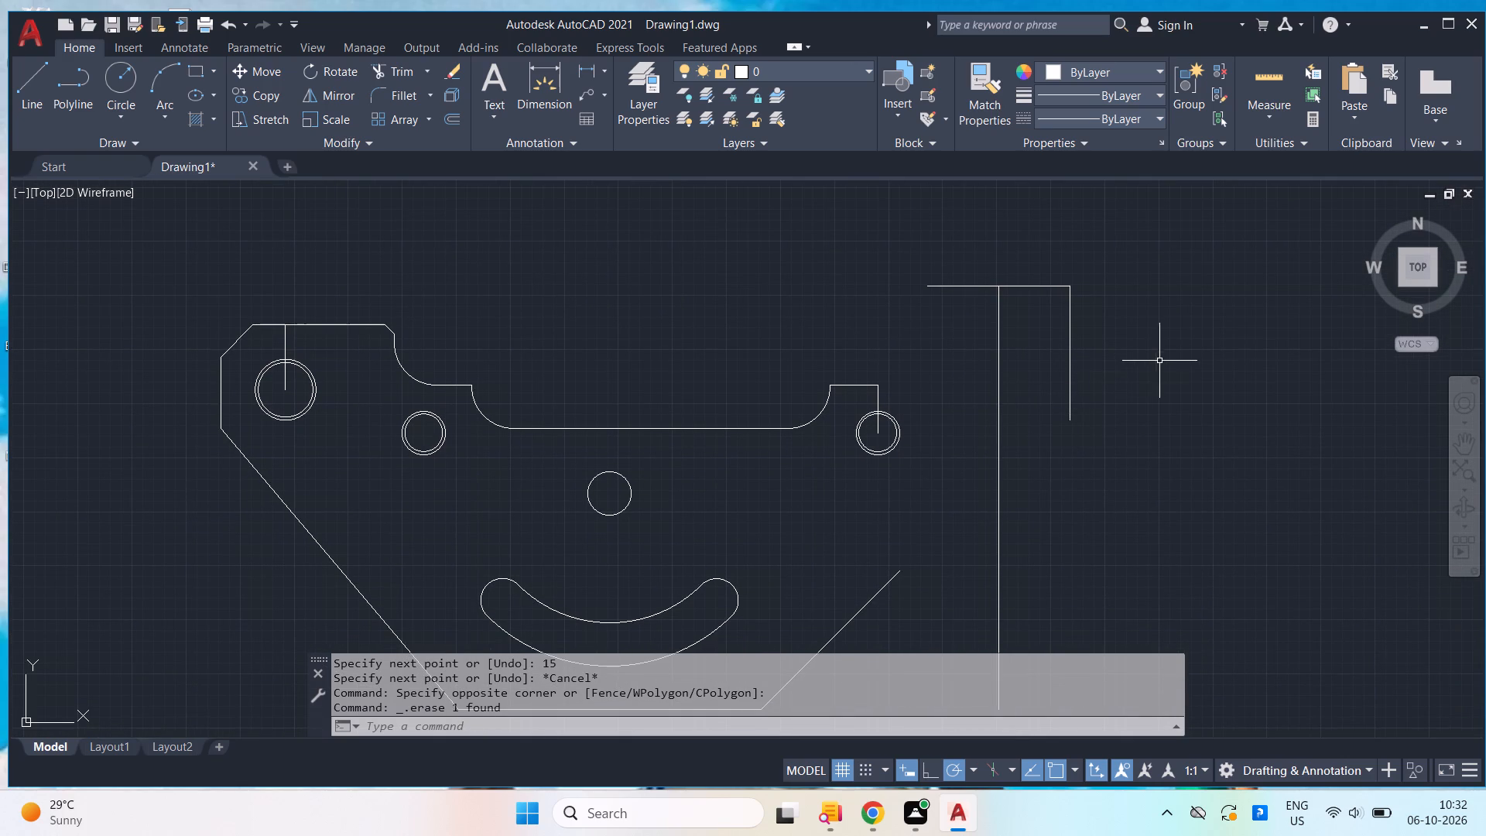
key(l)
key(Return)
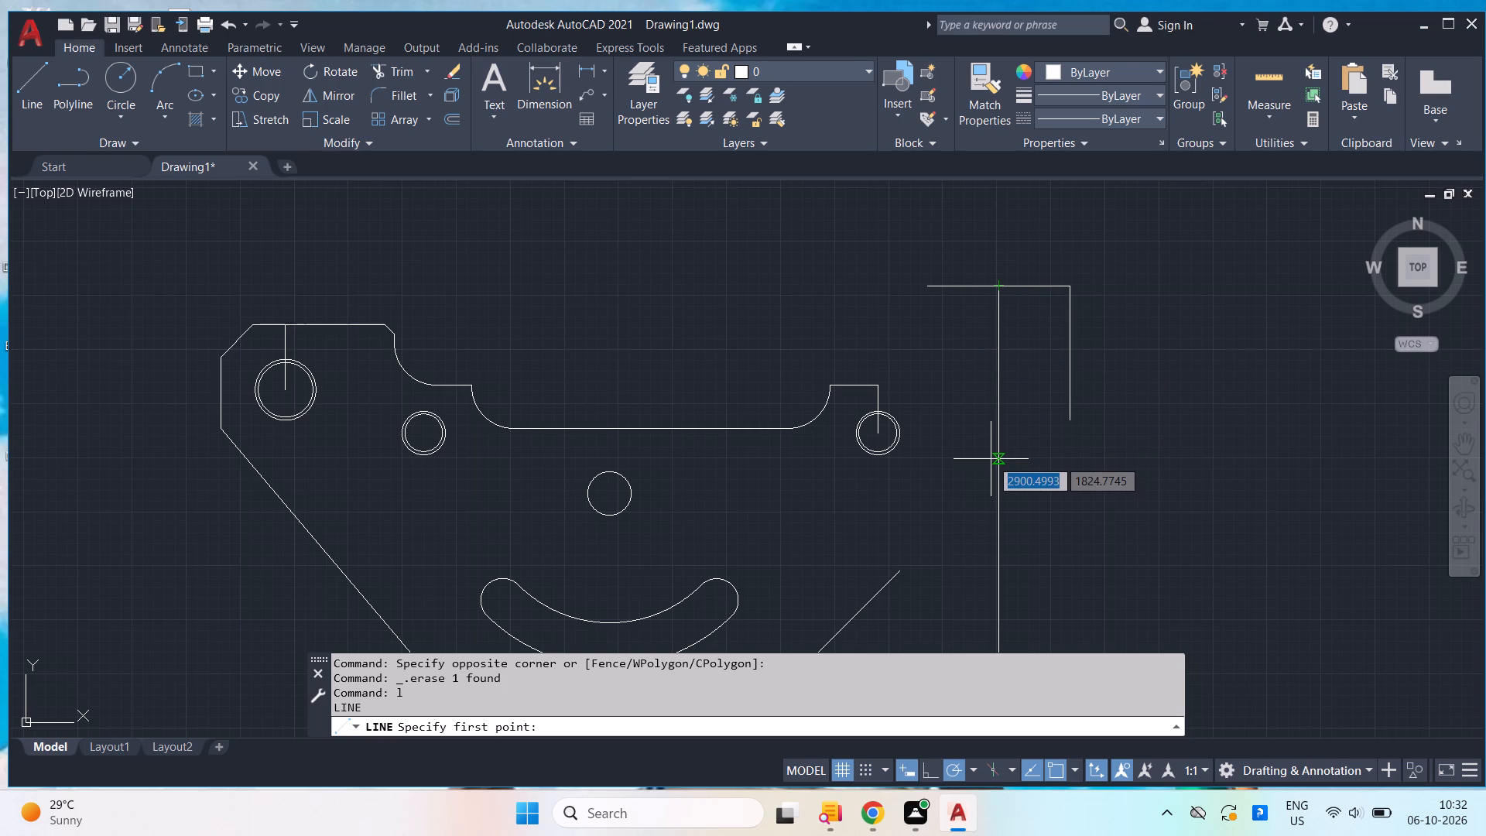
middle_drag(990, 457, 923, 308)
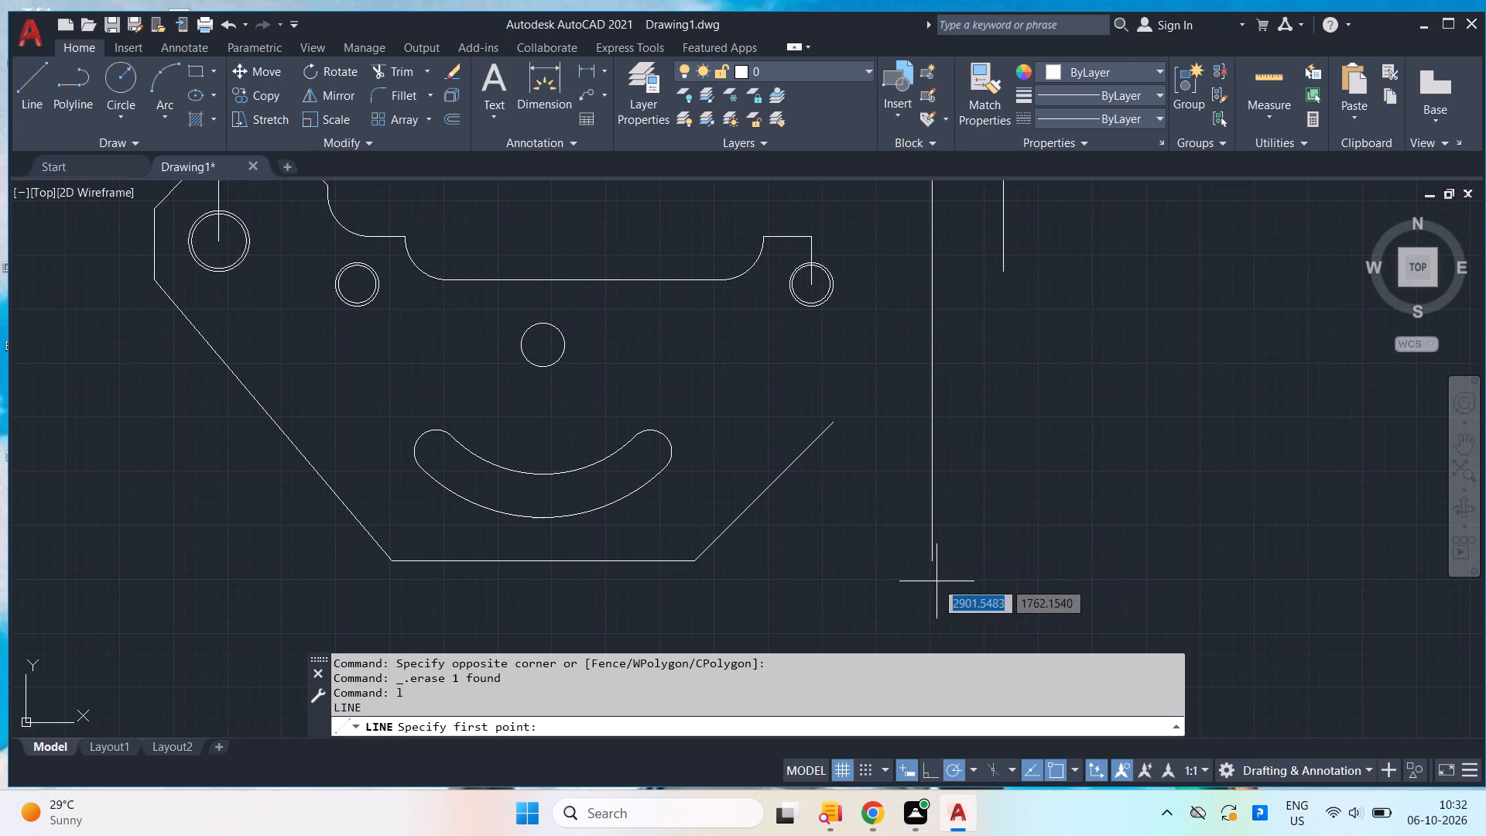
middle_drag(933, 358, 933, 411)
scroll(933, 411, down, 1)
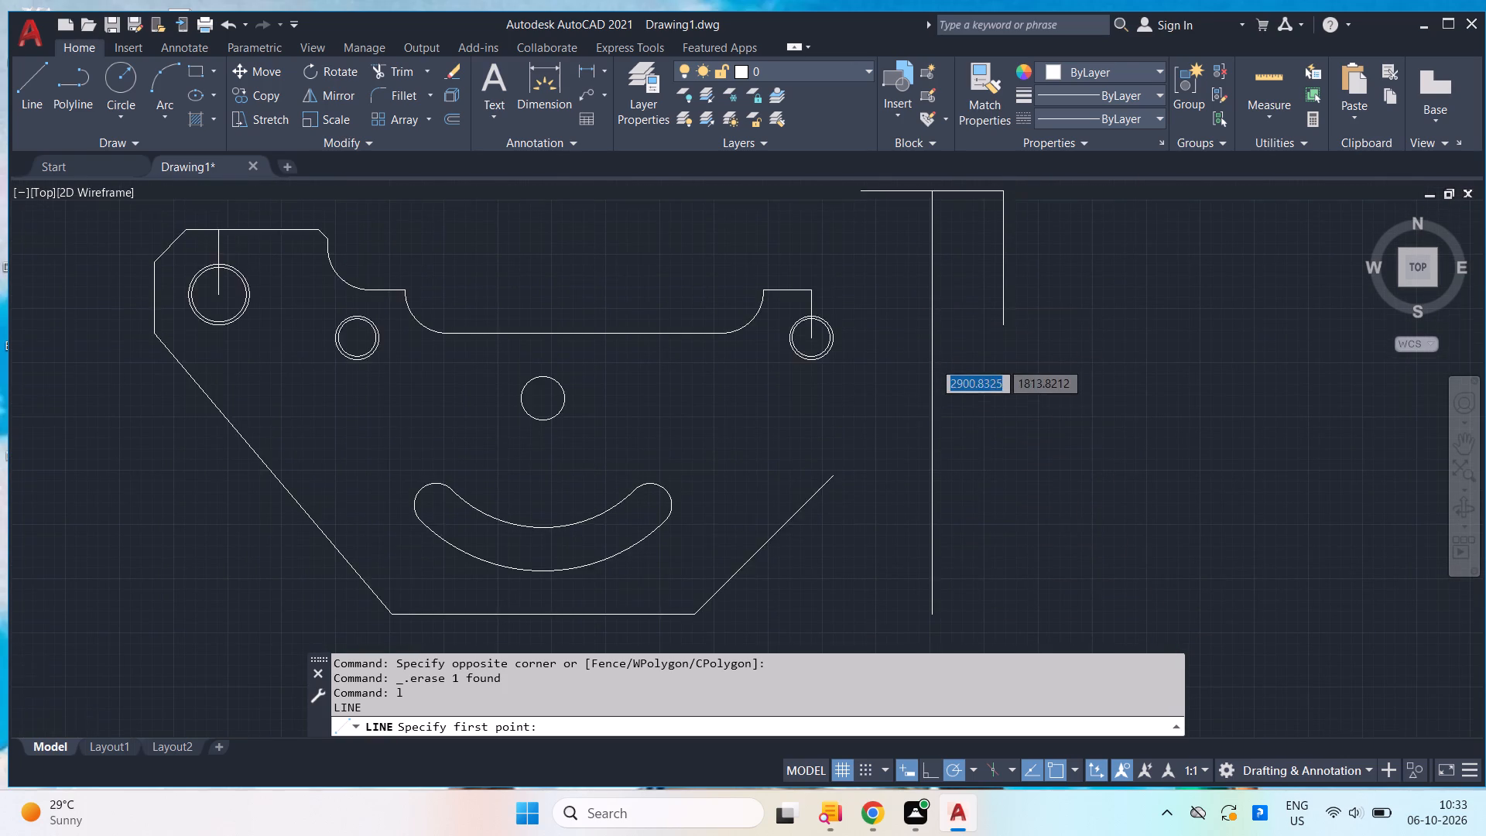
middle_drag(933, 411, 932, 413)
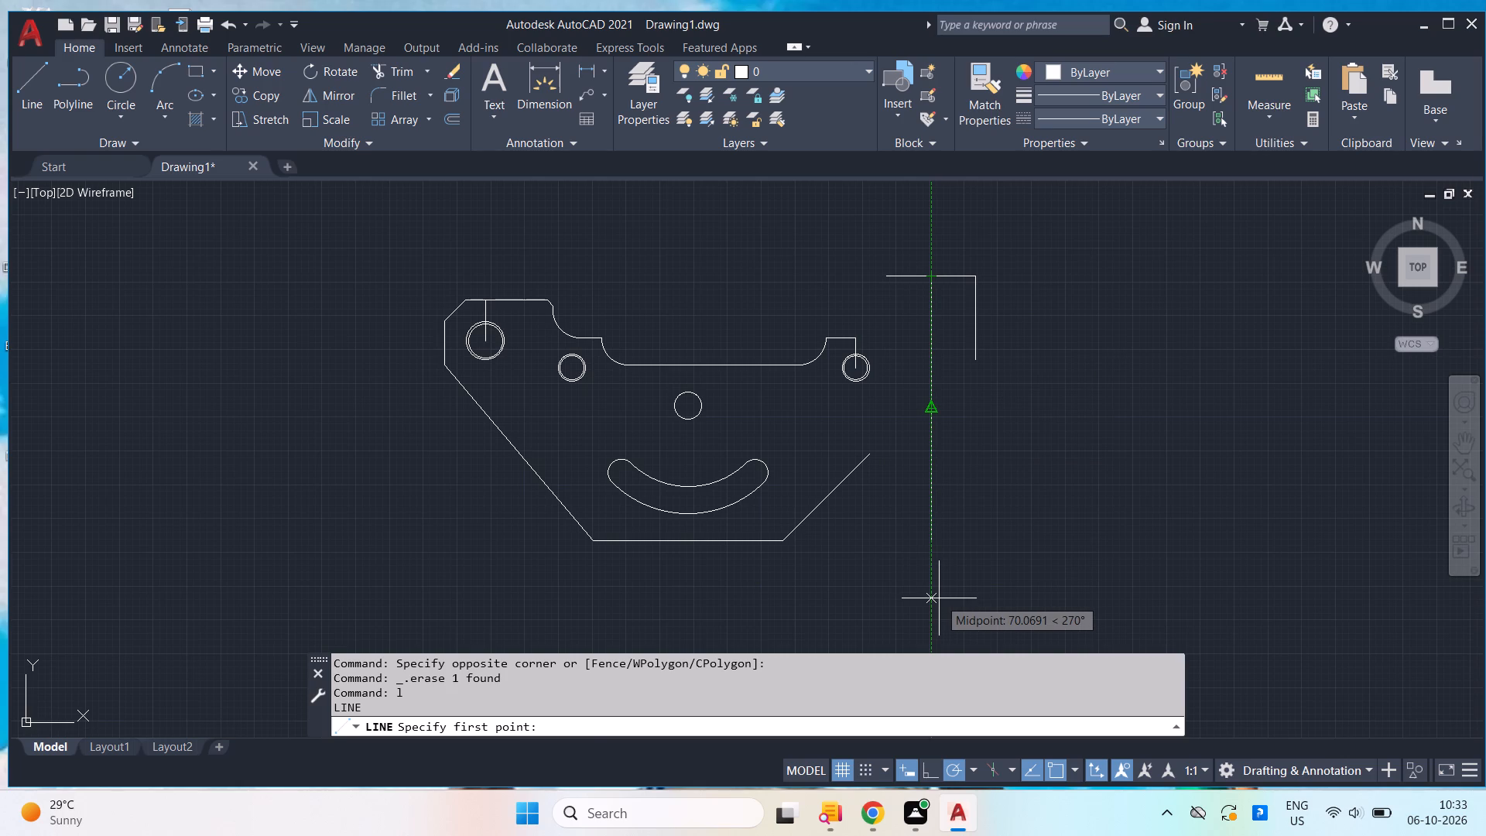
text(15)
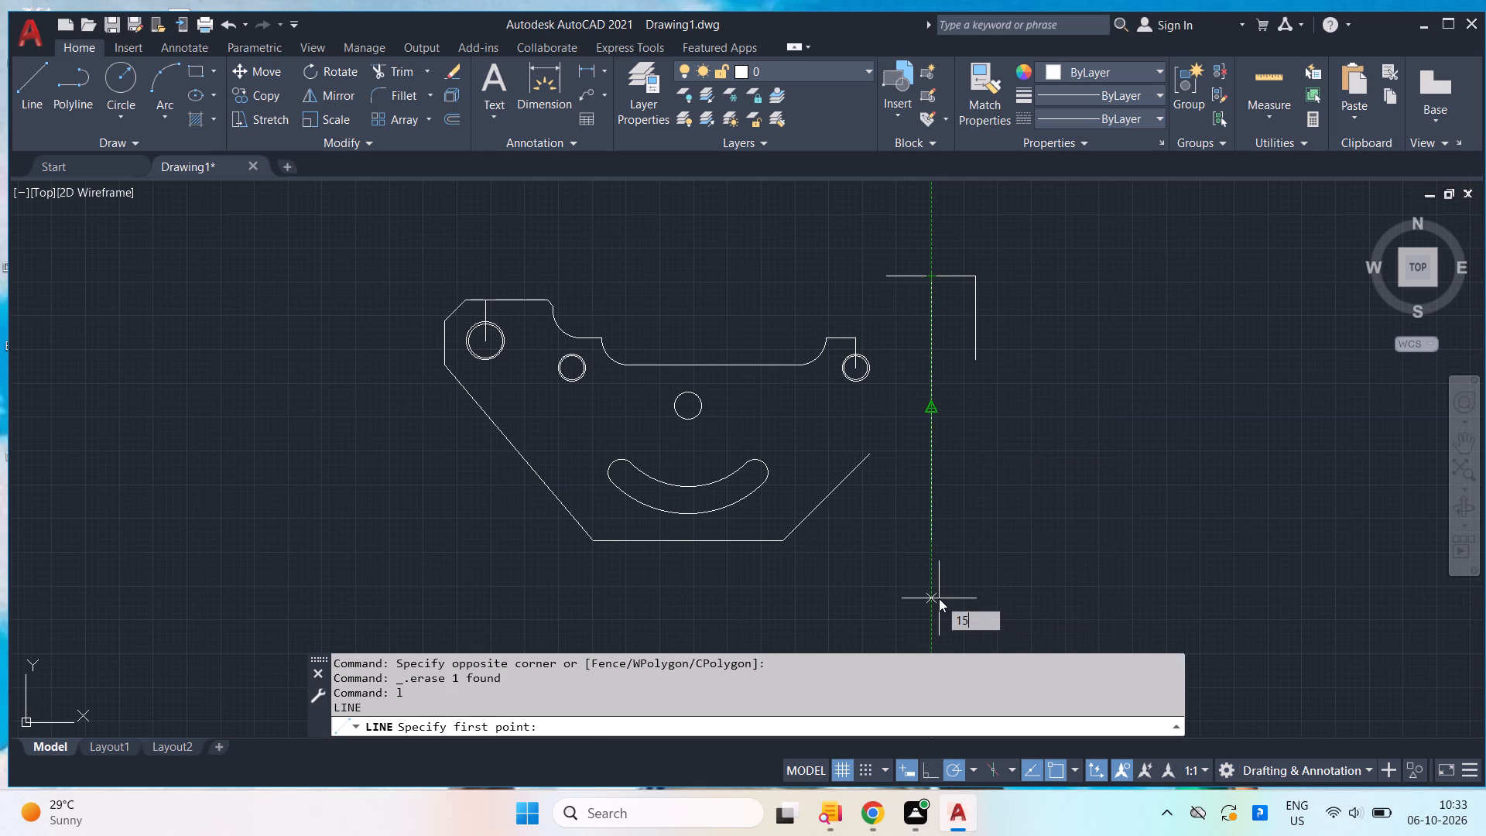
key(Return)
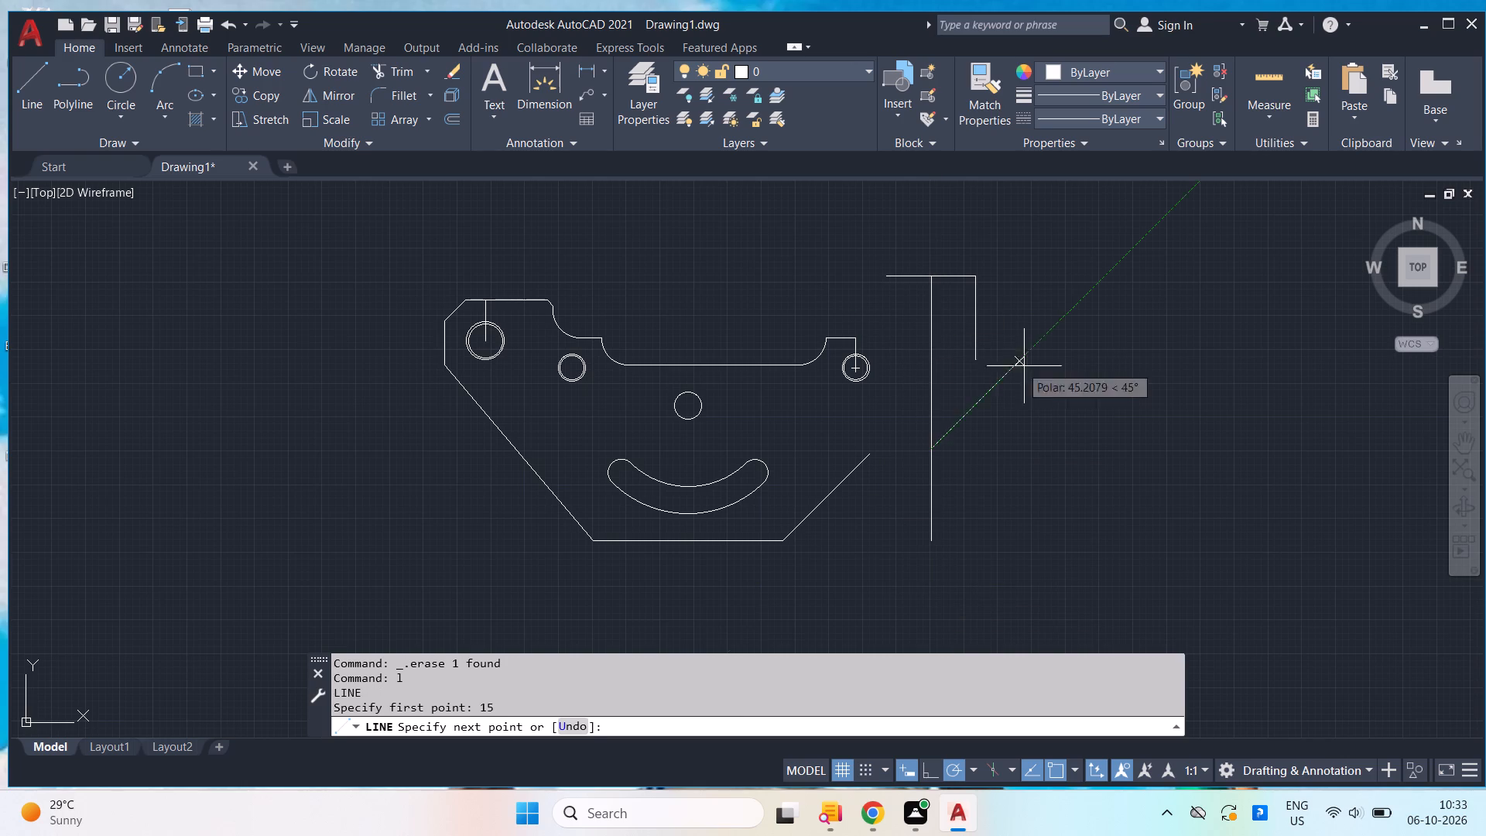
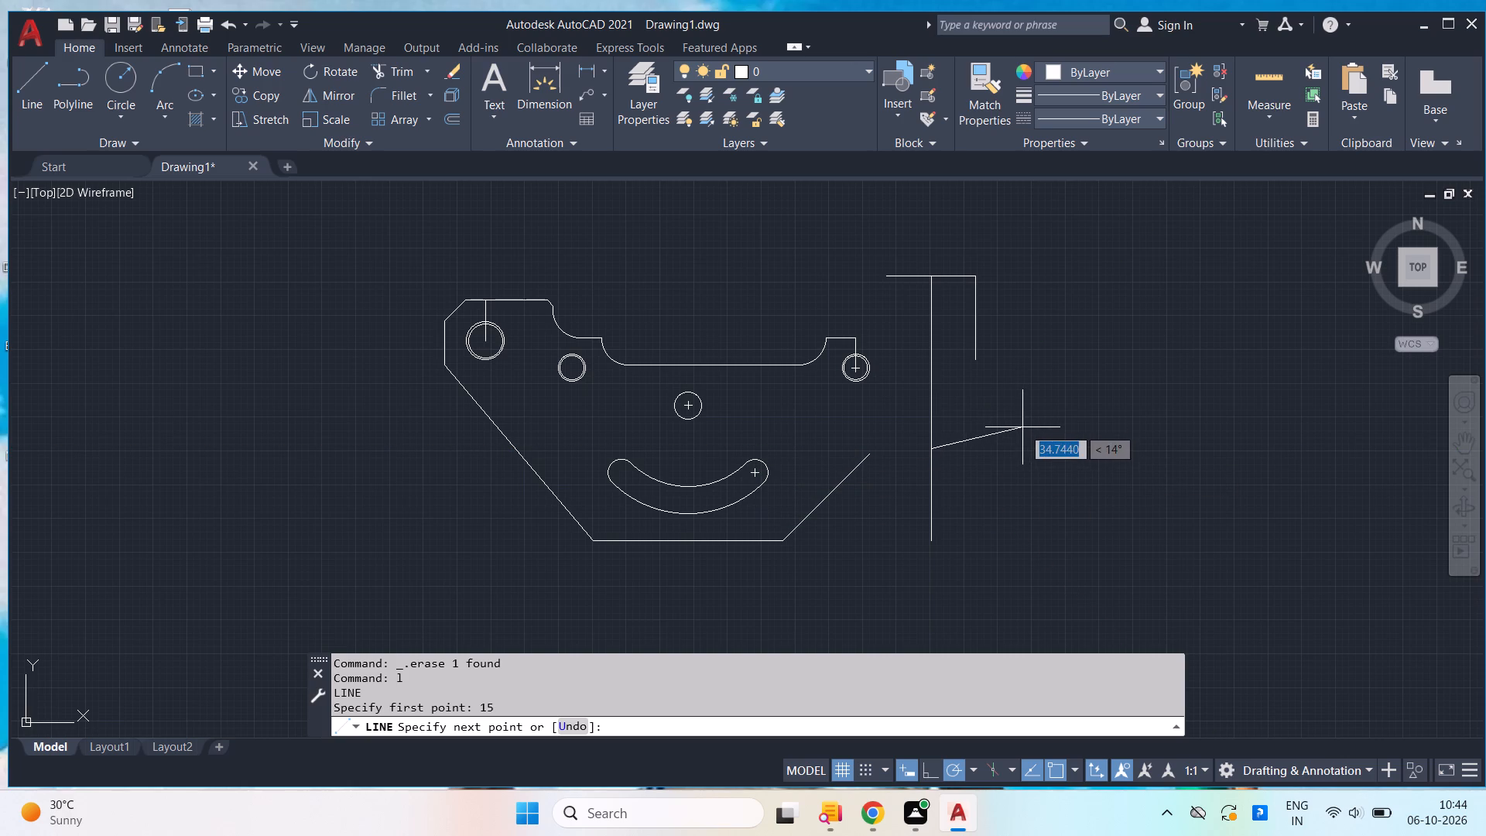
Draw a short horizontal line rightward from a point 15 units below the top of the 98-unit vertical line.
key(space)
key(l)
key(Return)
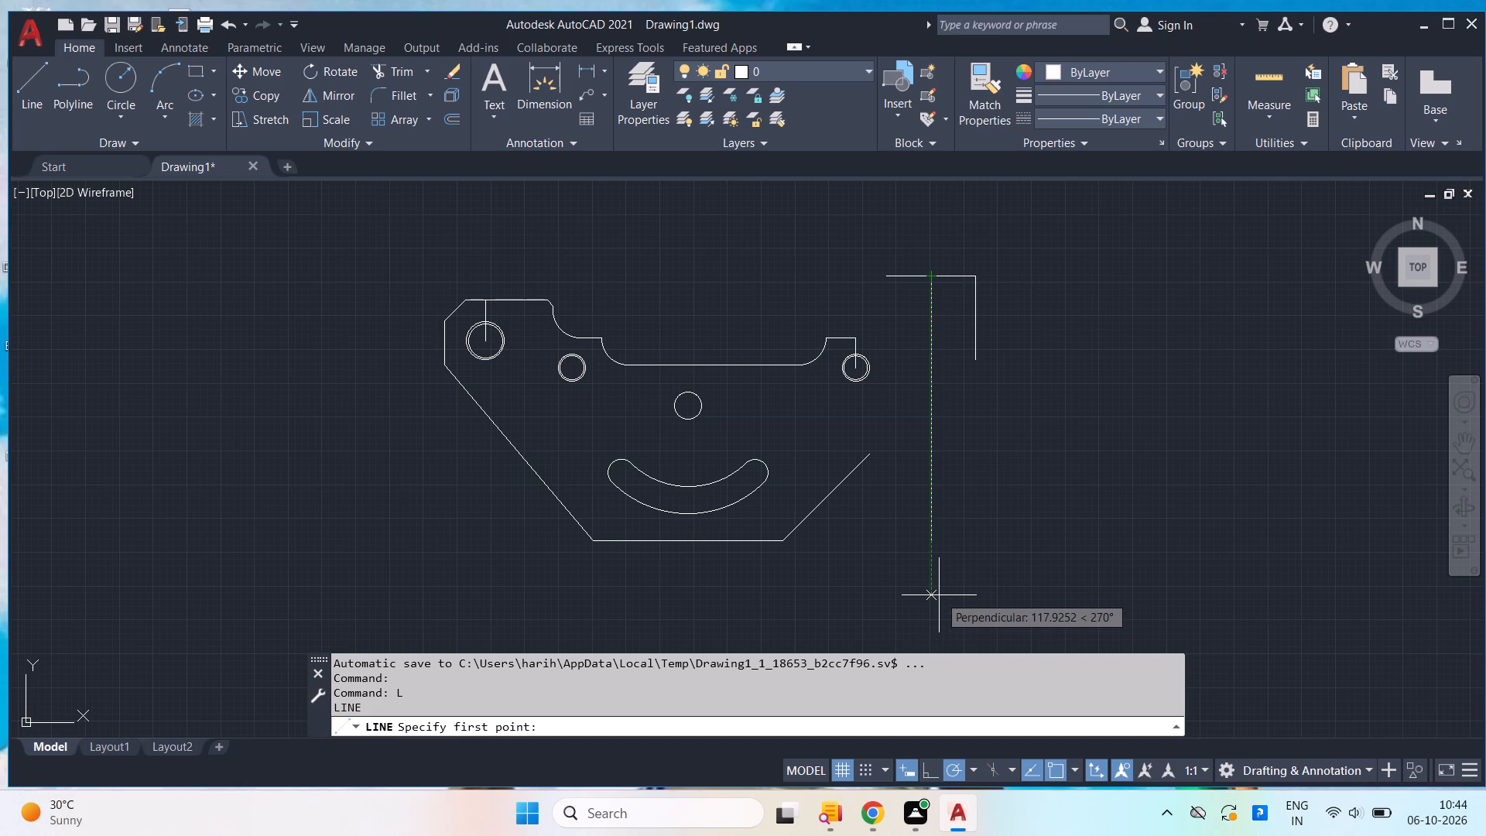
text(15)
key(Return)
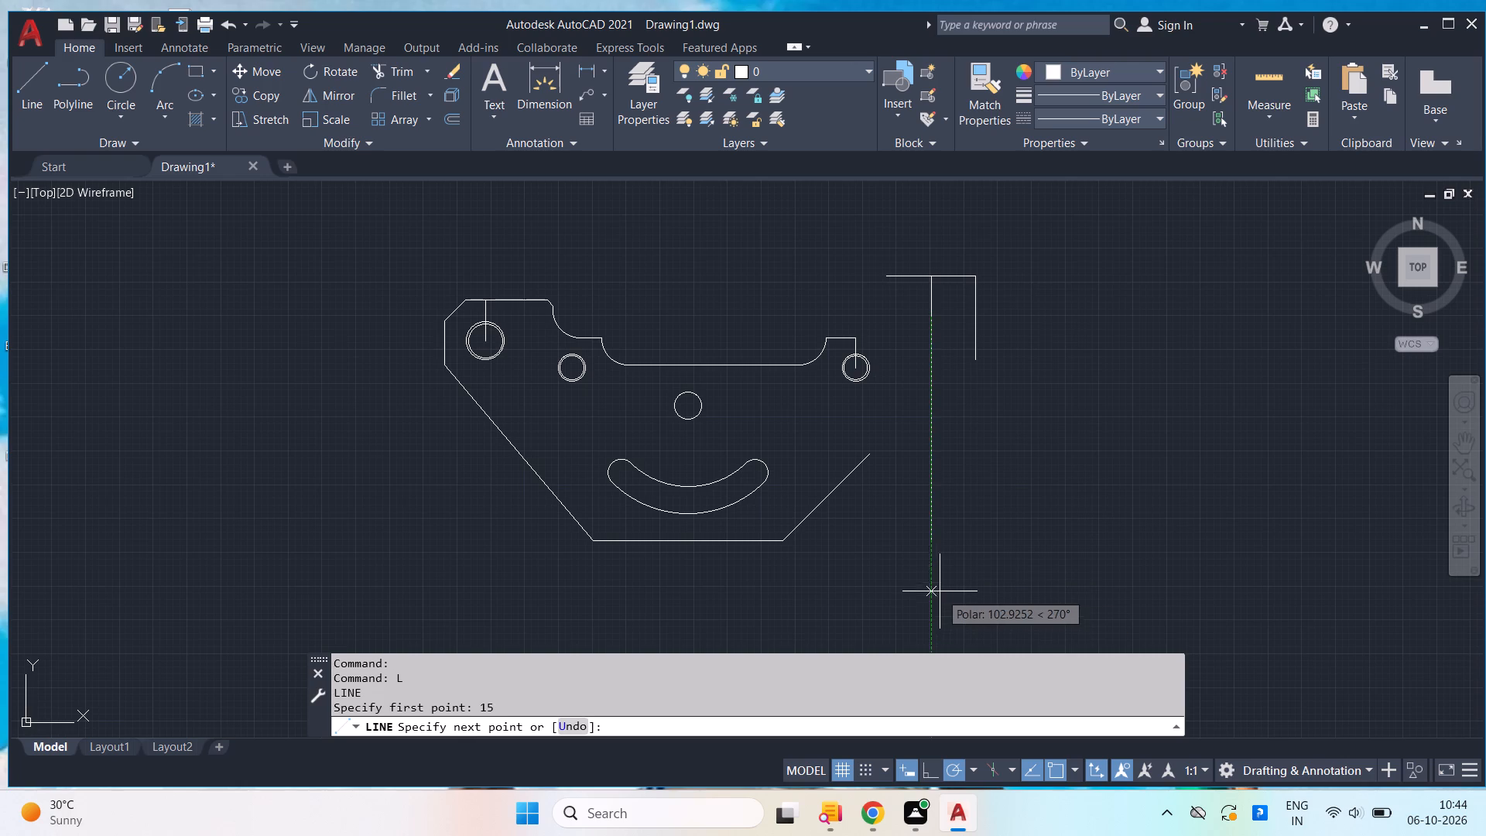
click(947, 320)
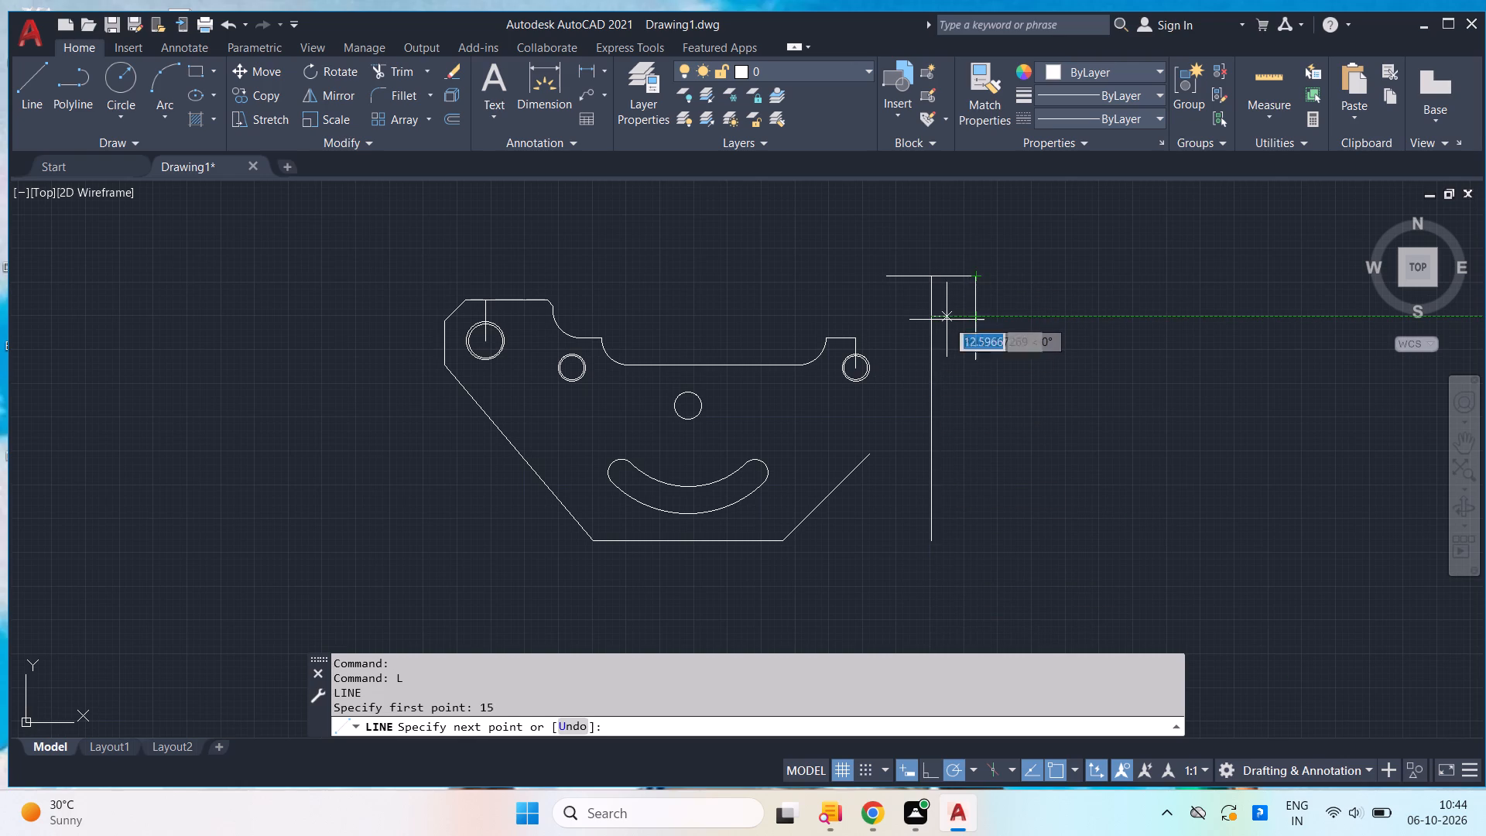
key(space)
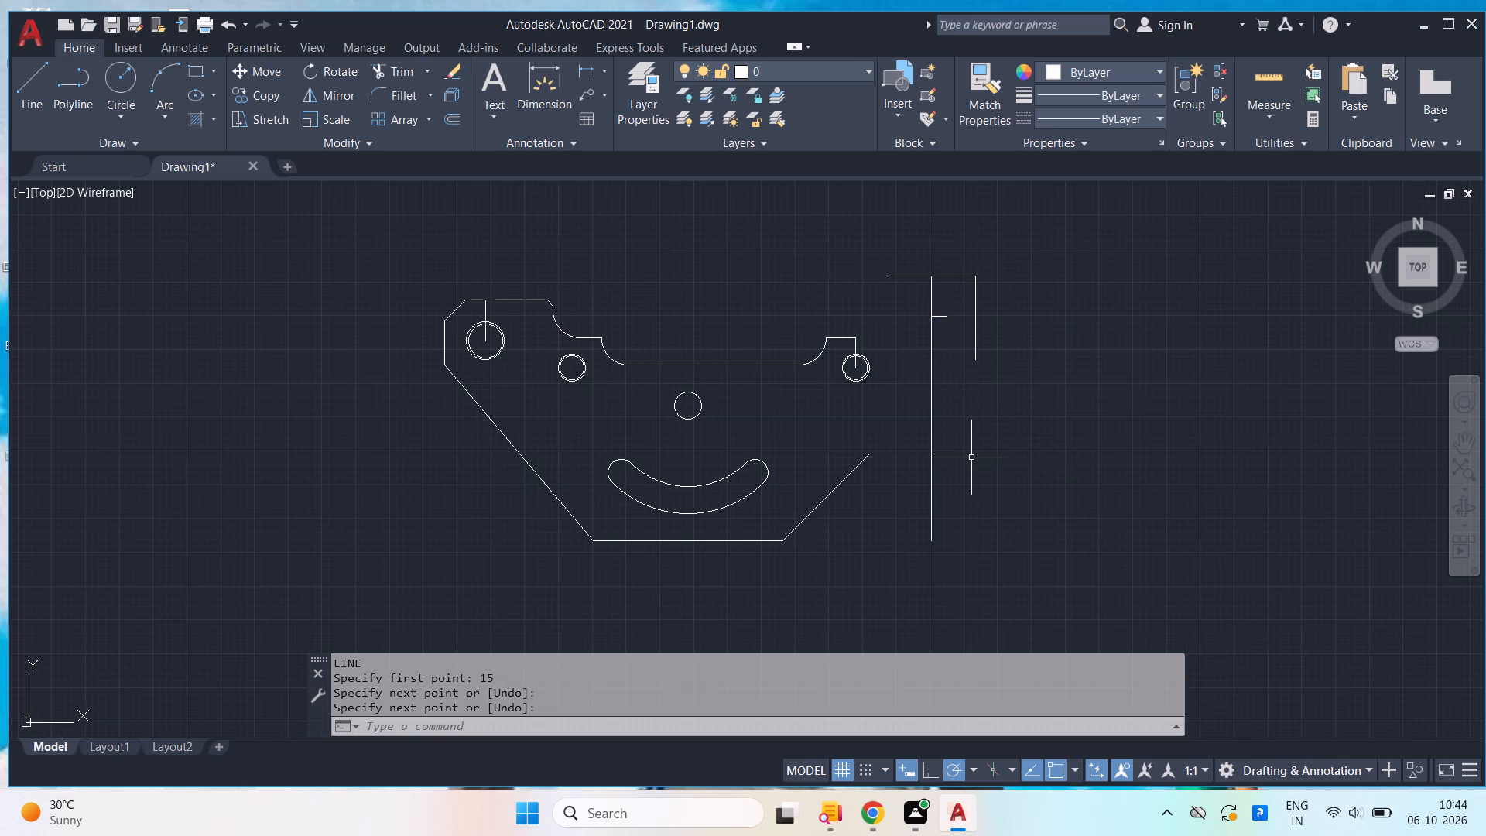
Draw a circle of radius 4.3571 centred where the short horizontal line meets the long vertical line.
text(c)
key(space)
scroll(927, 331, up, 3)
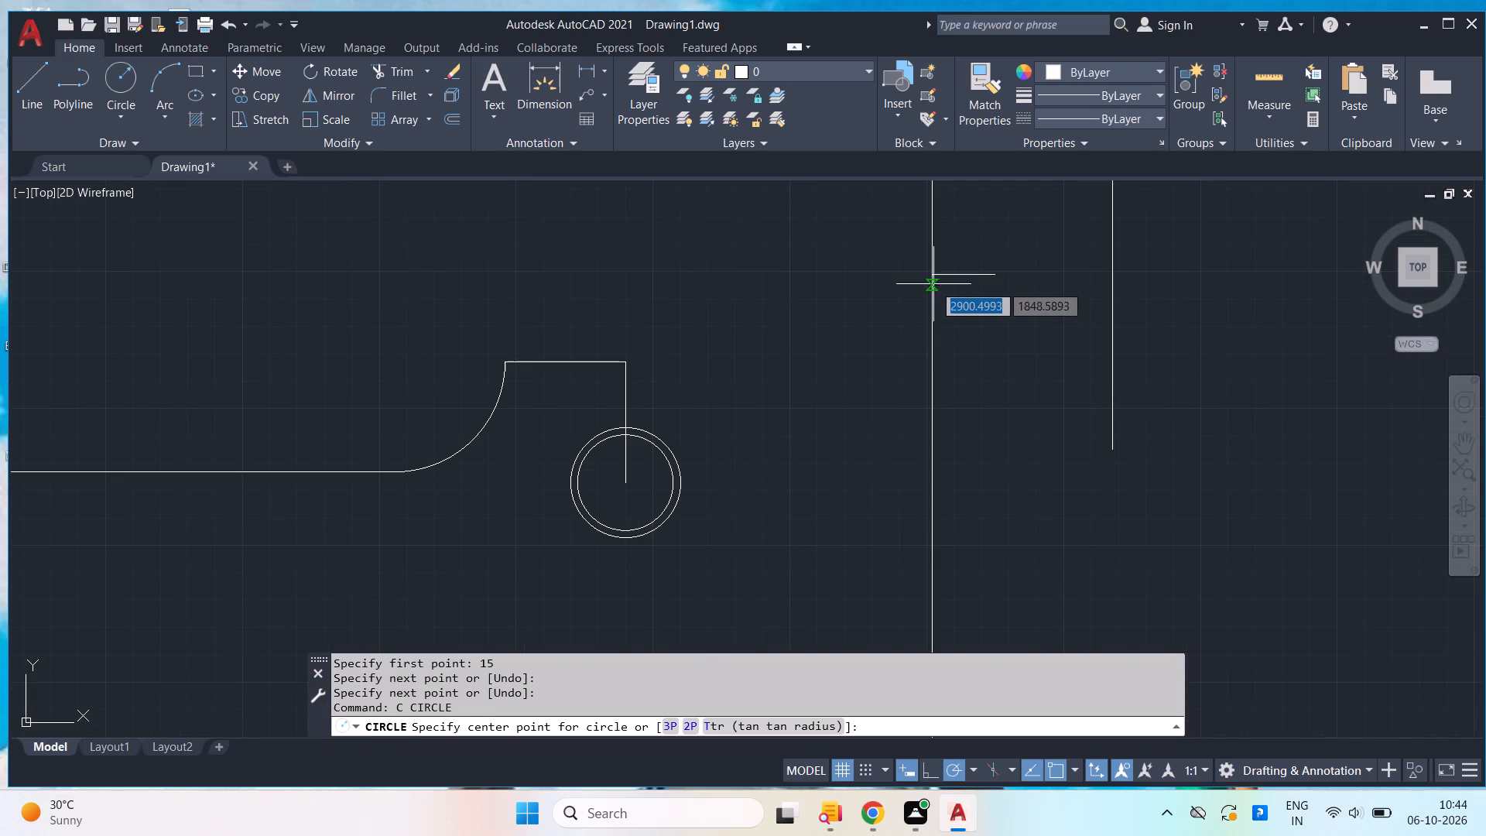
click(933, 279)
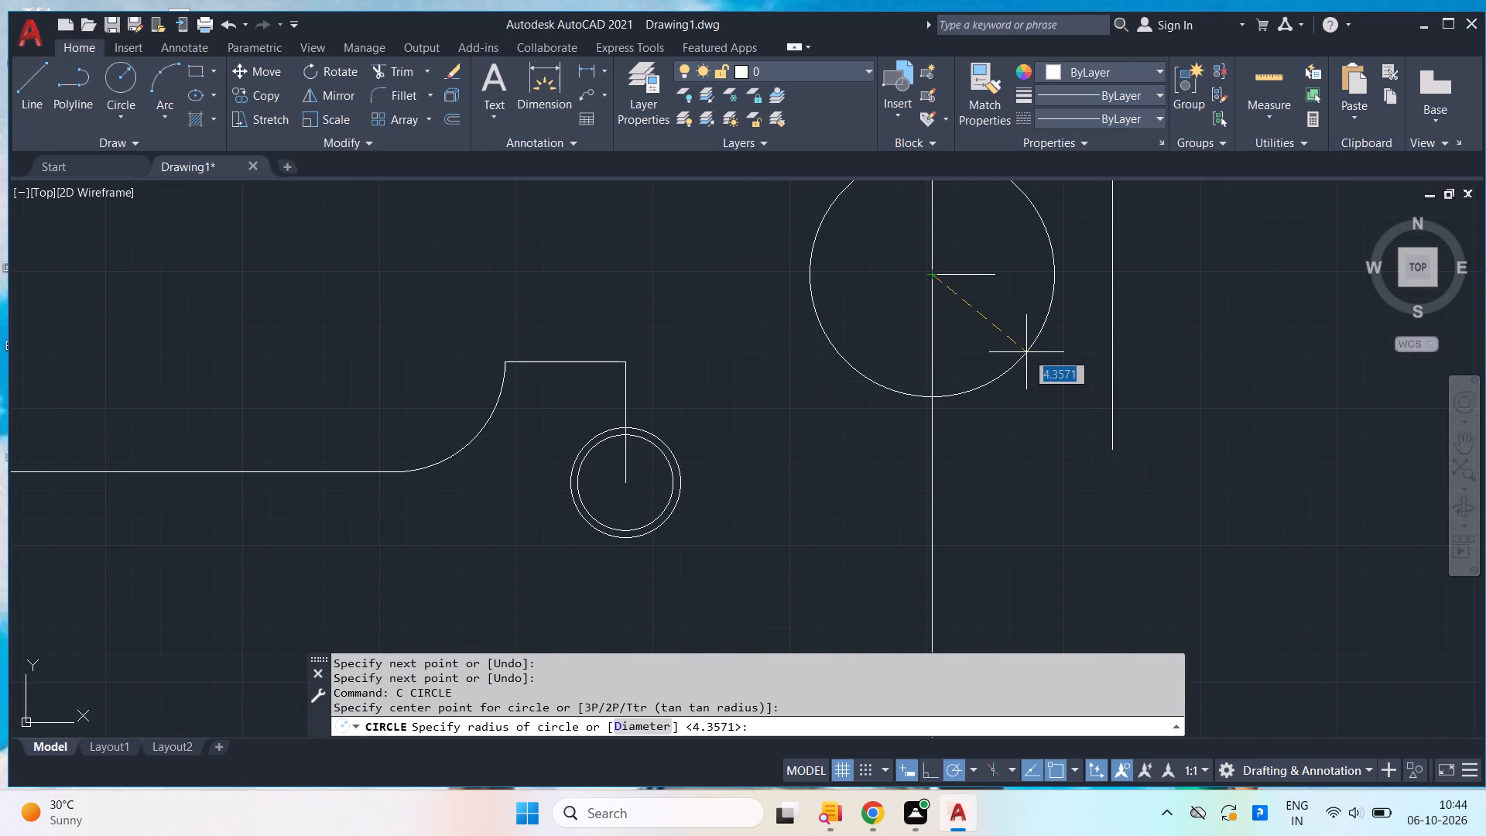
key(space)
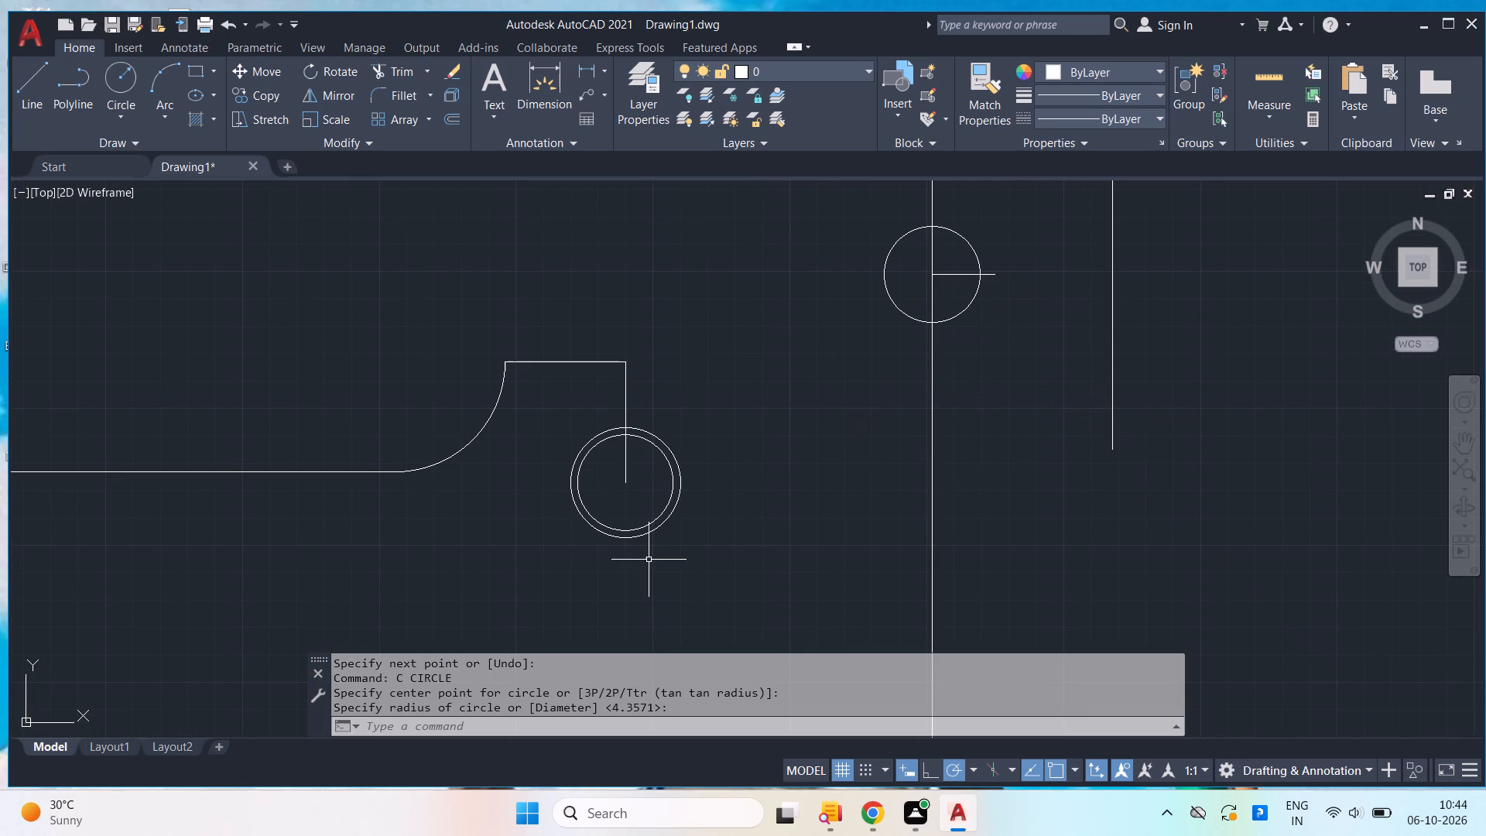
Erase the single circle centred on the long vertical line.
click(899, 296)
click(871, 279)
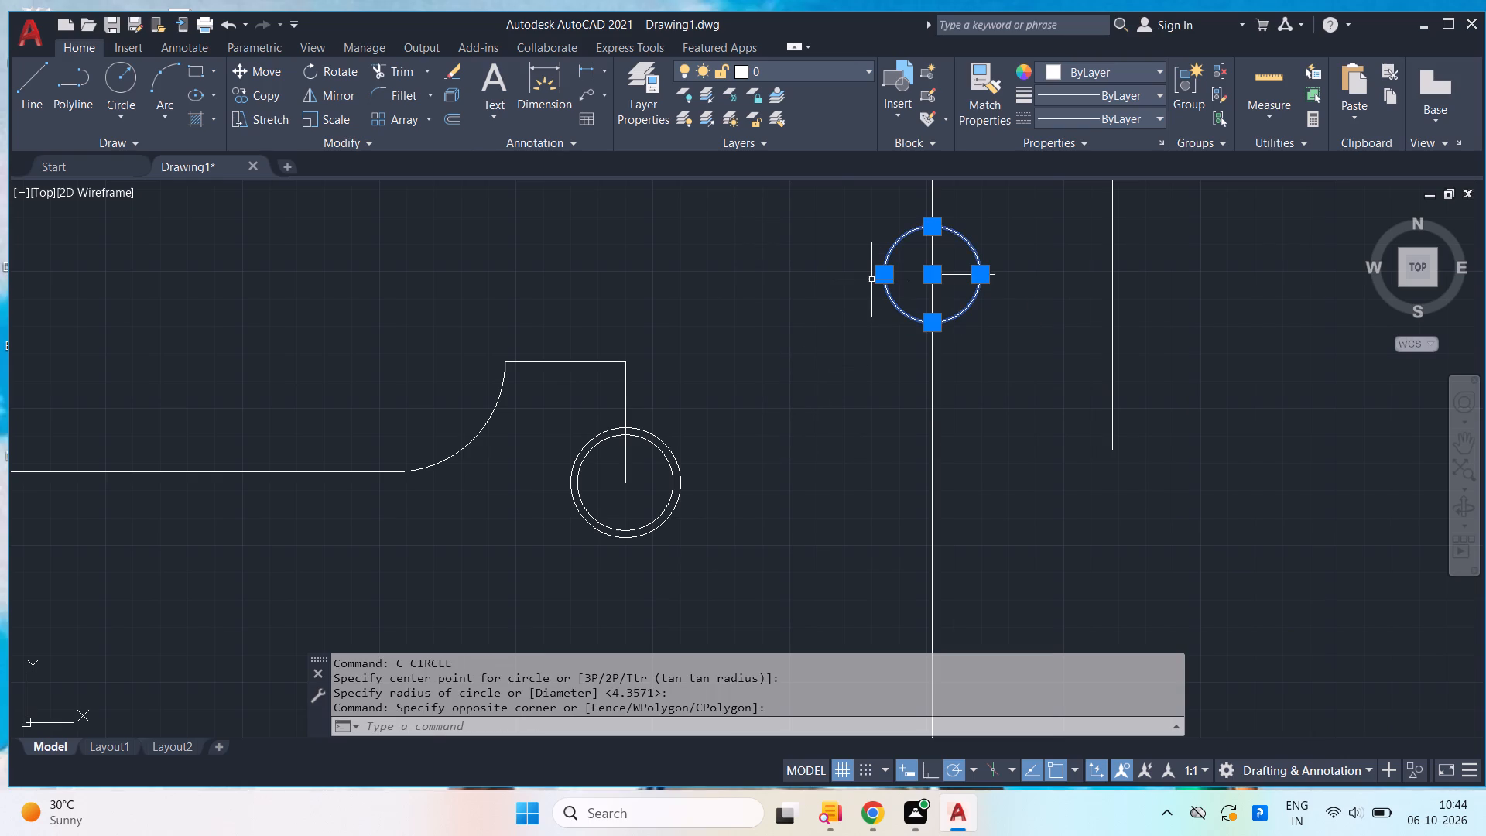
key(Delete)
Copy the part's upper-left concentric circles from their centre to the junction of the short horizontal line and long vertical line.
scroll(814, 386, down, 3)
middle_drag(728, 457, 913, 409)
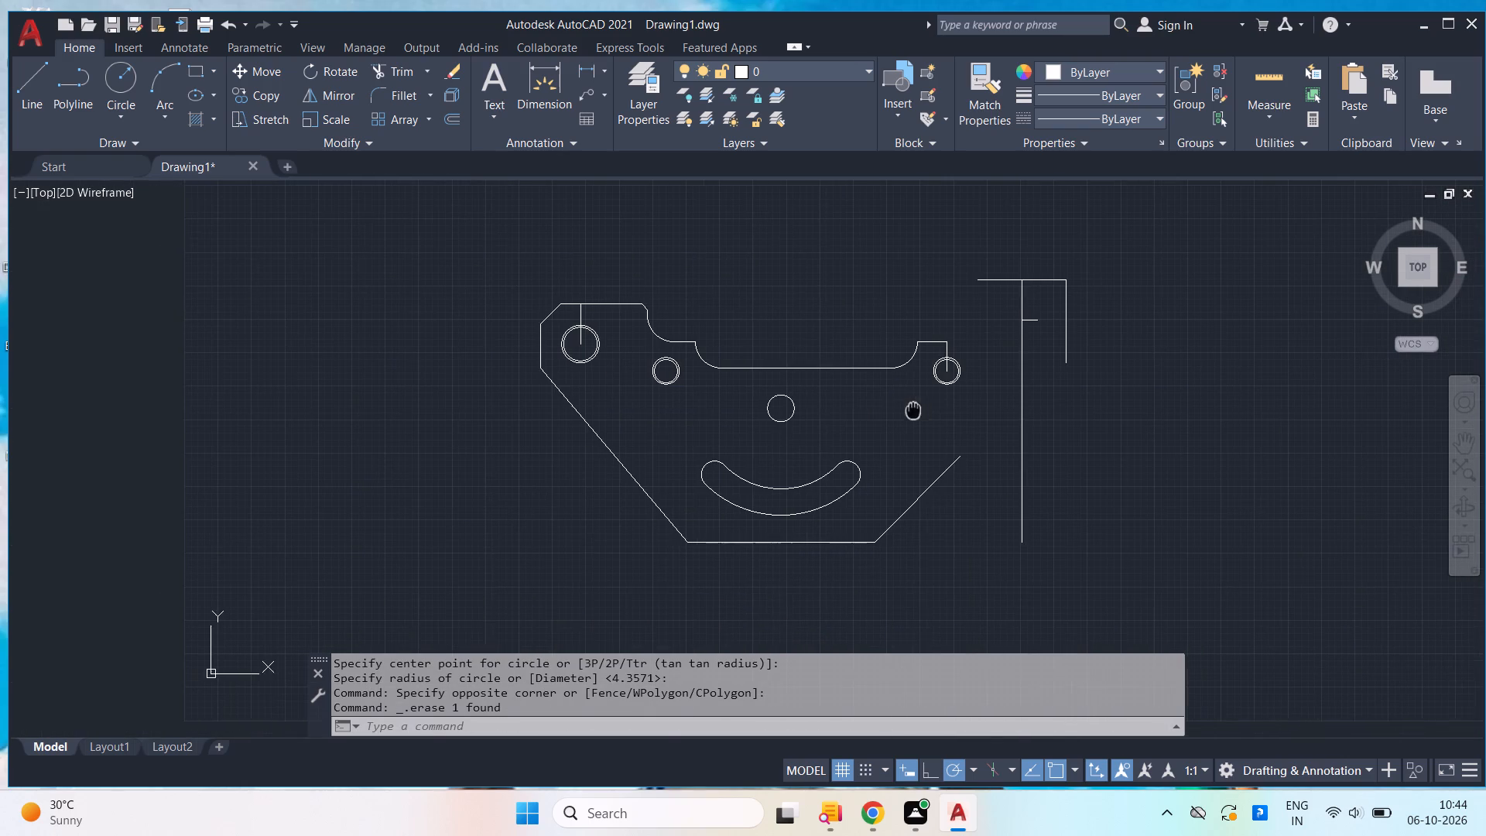
middle_drag(913, 409, 914, 409)
scroll(663, 393, up, 2)
click(465, 328)
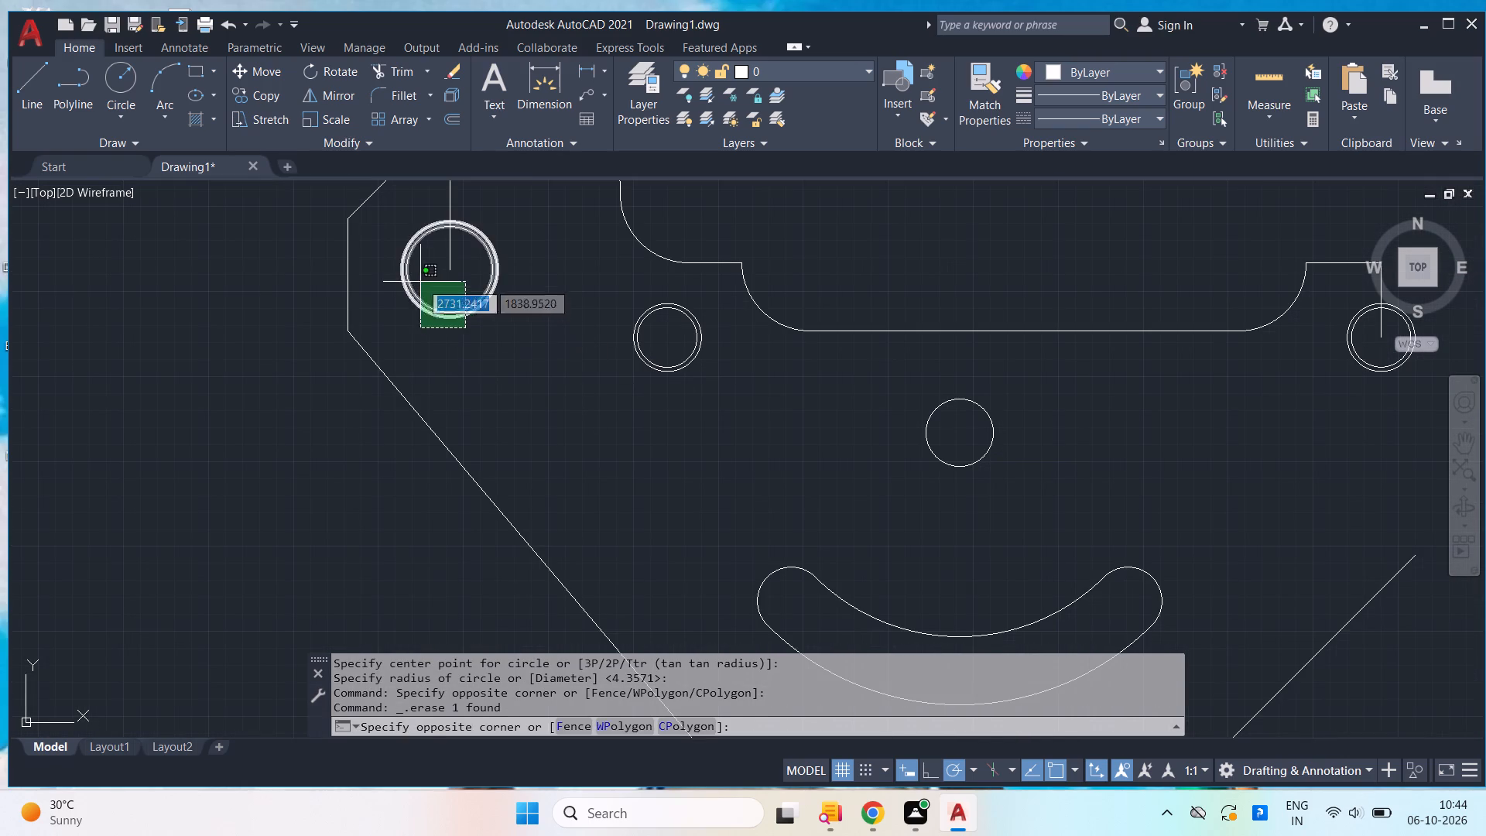
click(420, 282)
key(c)
key(o)
key(Return)
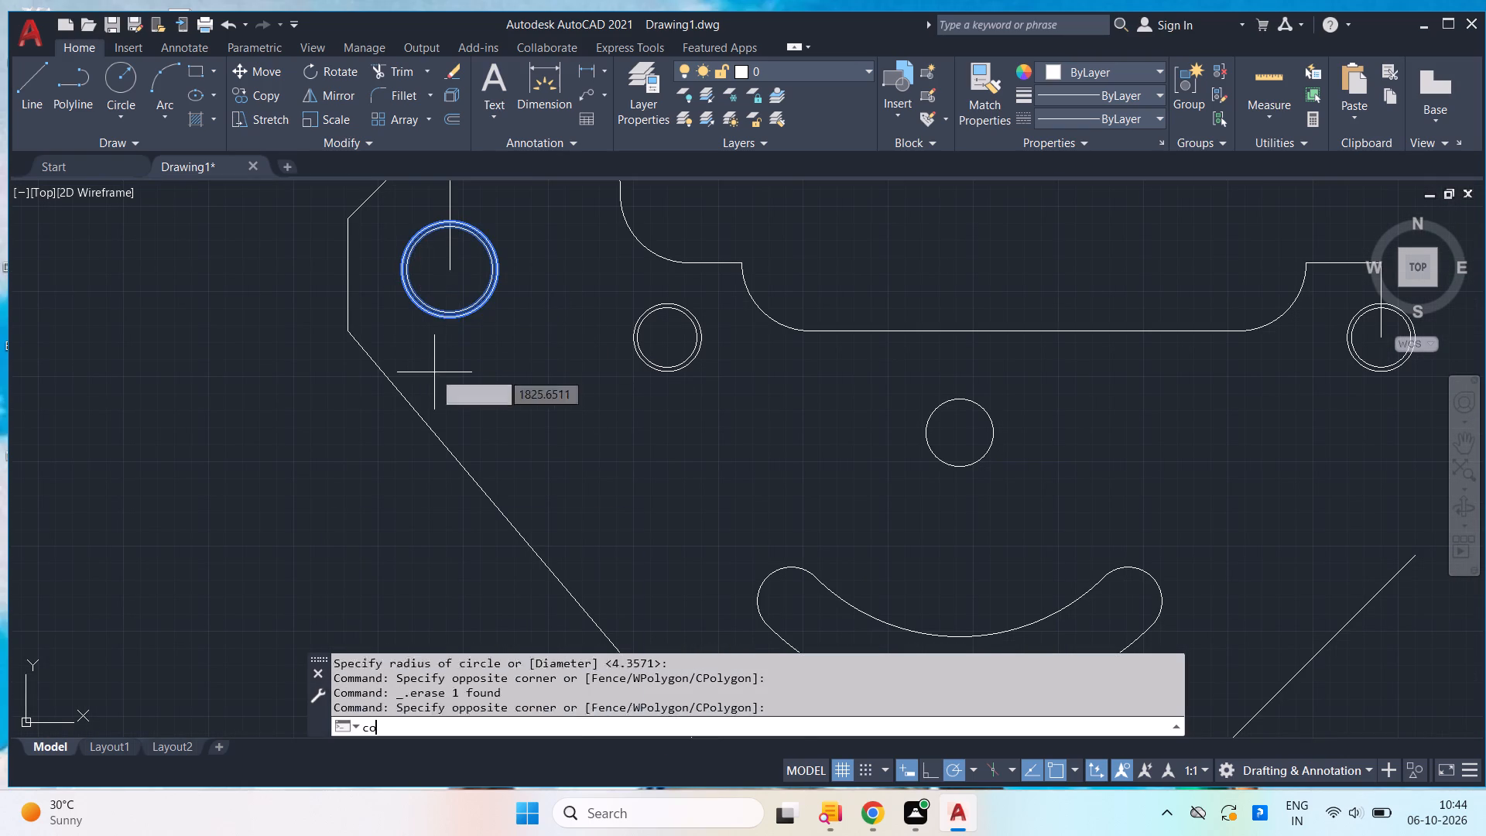
click(447, 266)
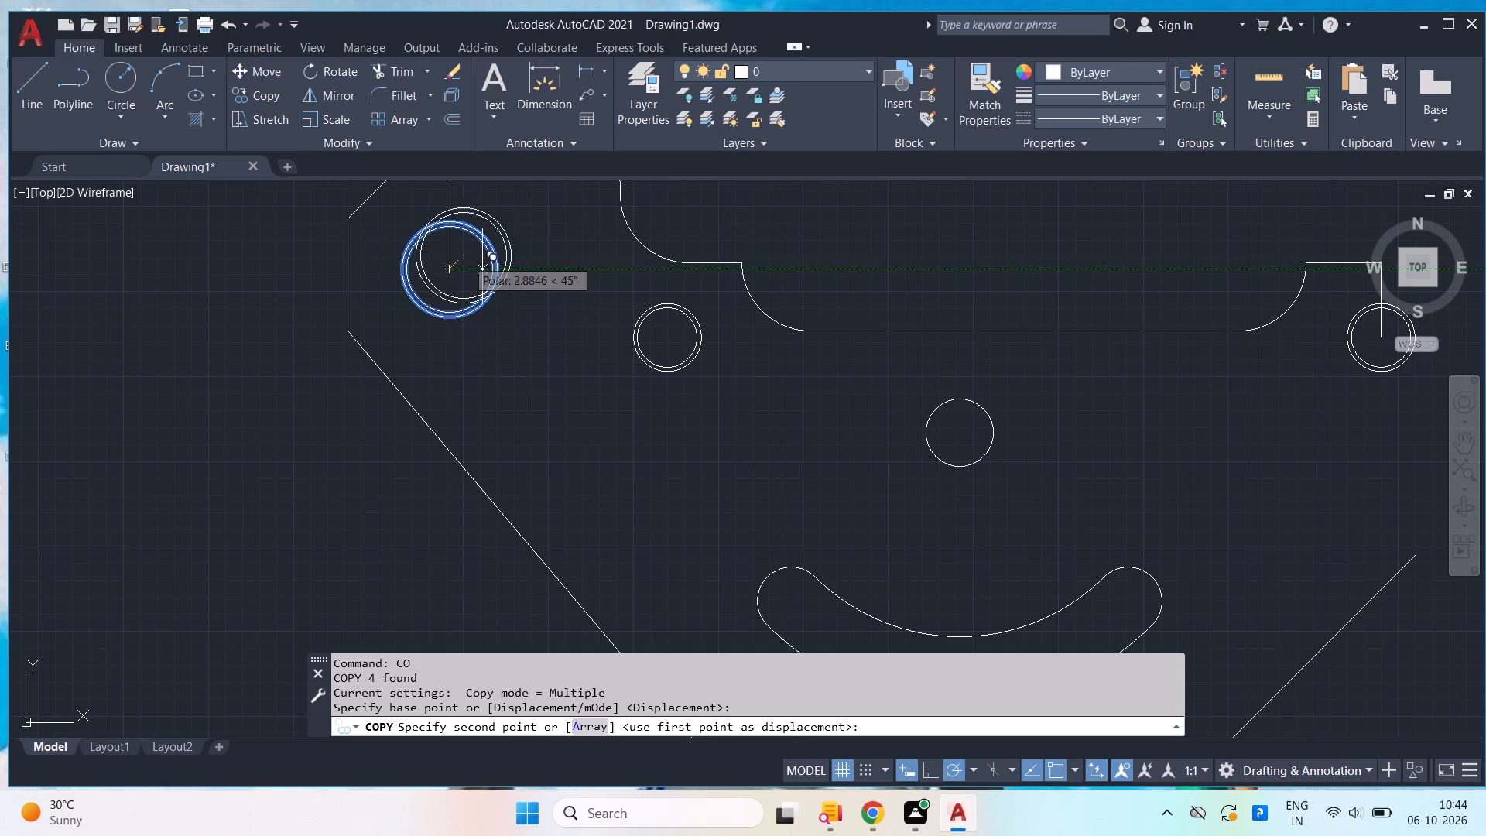
scroll(905, 323, down, 3)
middle_drag(1030, 343, 932, 428)
scroll(974, 385, up, 3)
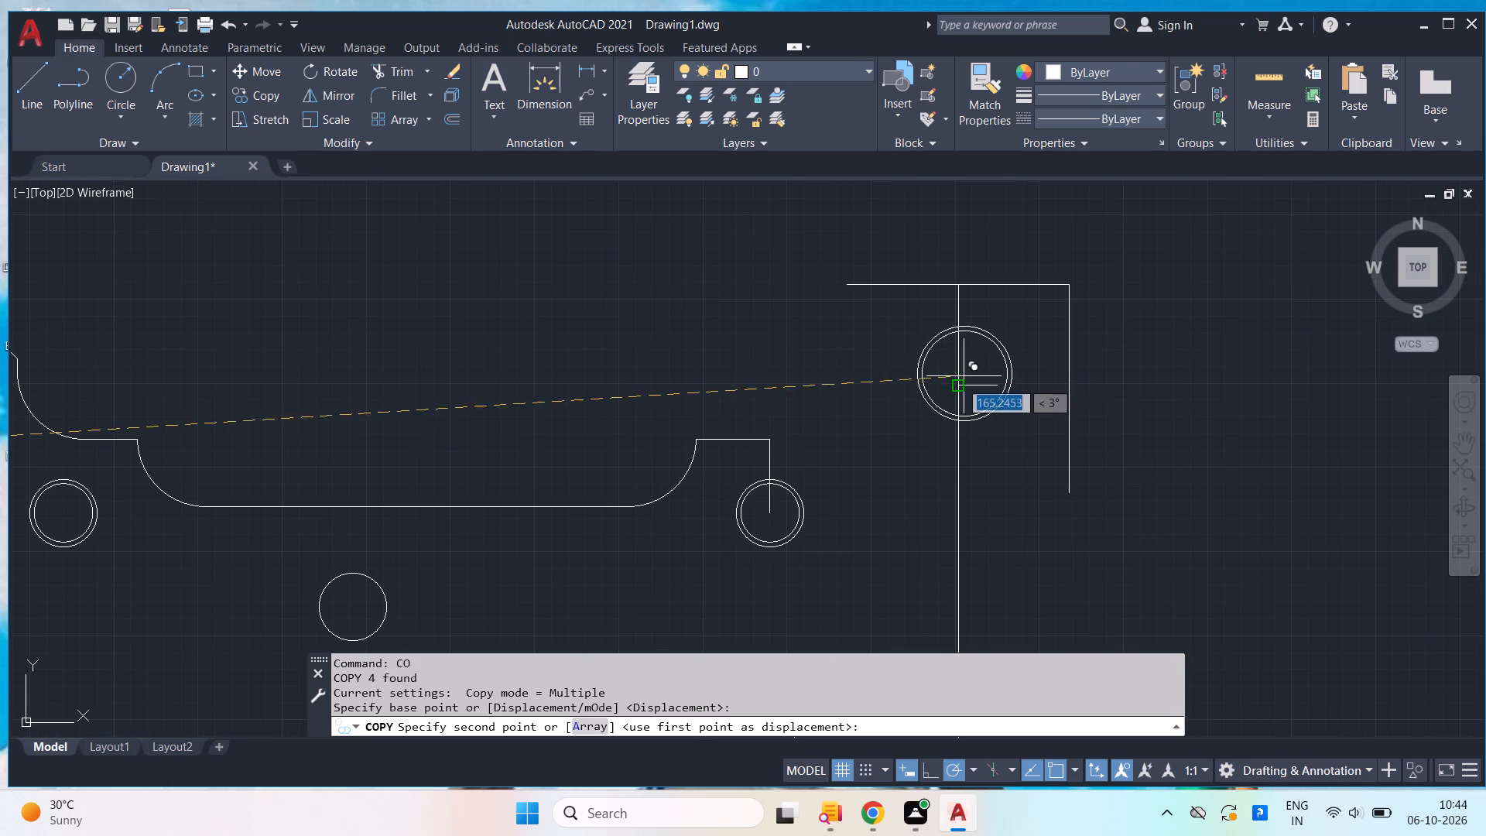
click(959, 382)
key(space)
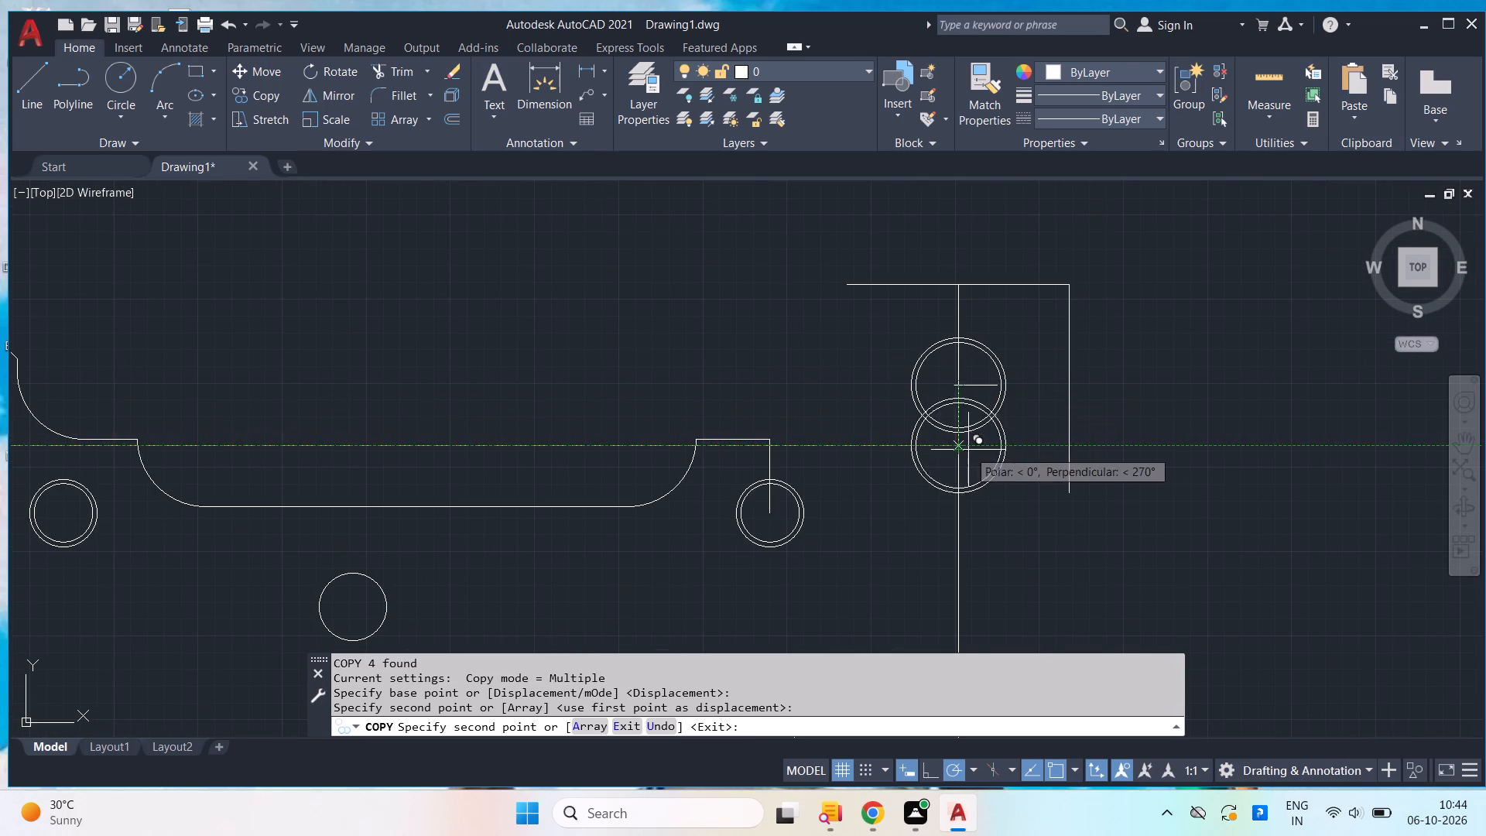
Erase the short horizontal line inside the copied concentric circles.
click(985, 403)
click(972, 376)
key(Delete)
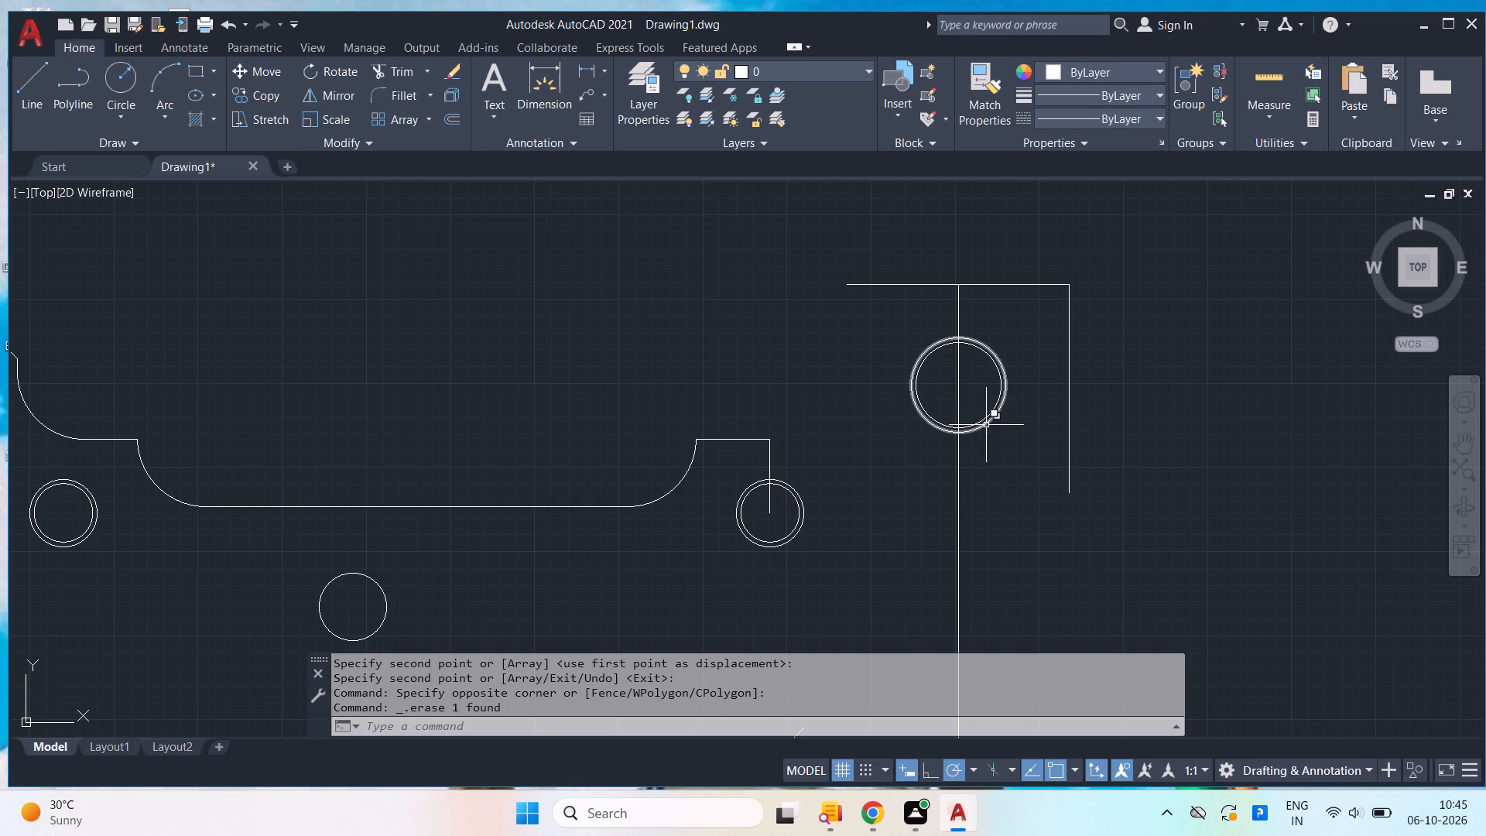
Erase the 98-unit vertical line running through the copied concentric circles.
scroll(967, 561, down, 1)
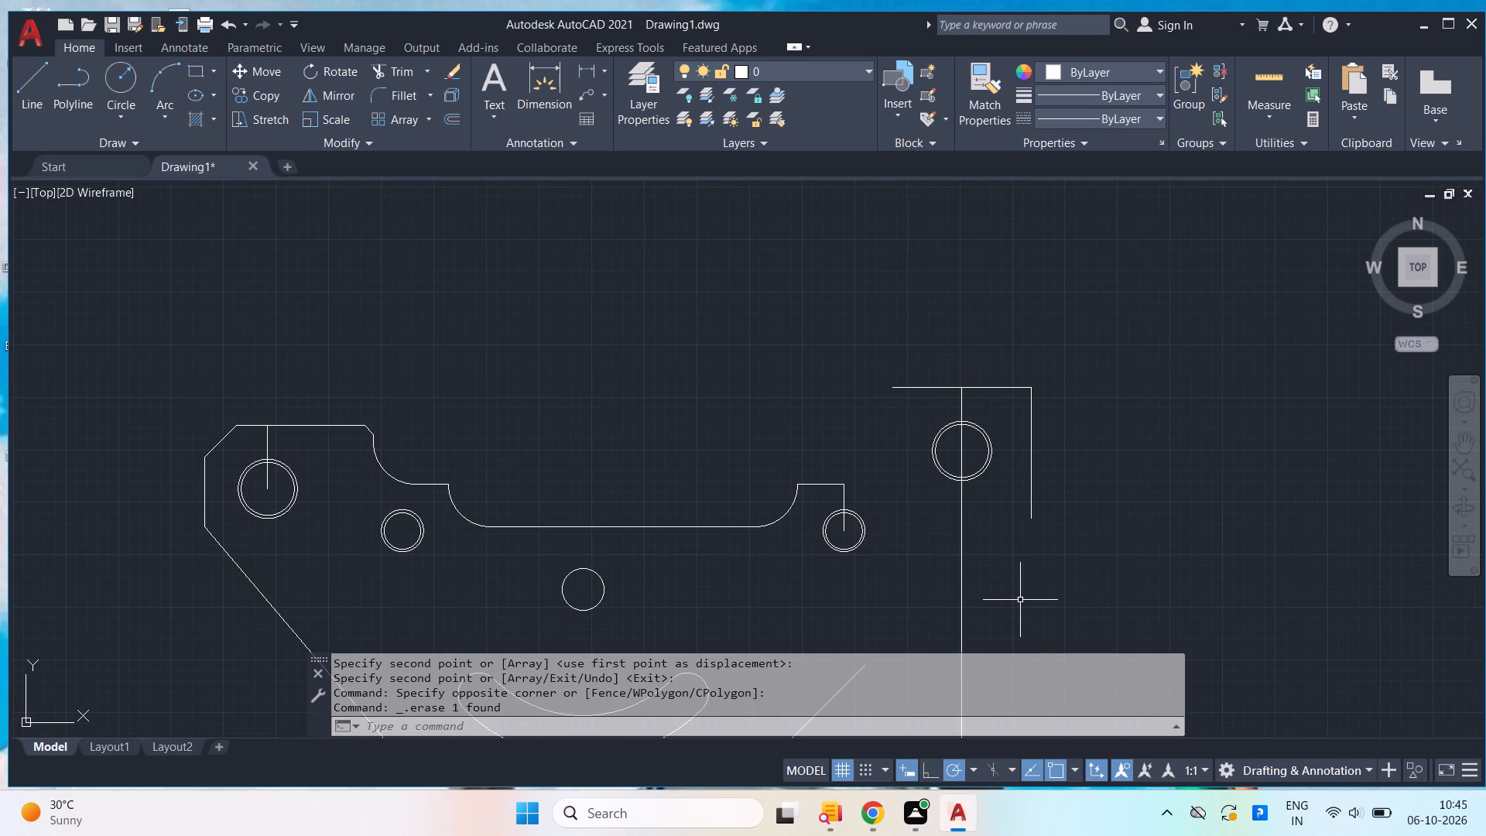
middle_drag(1046, 583, 1048, 581)
middle_drag(1048, 581, 1090, 492)
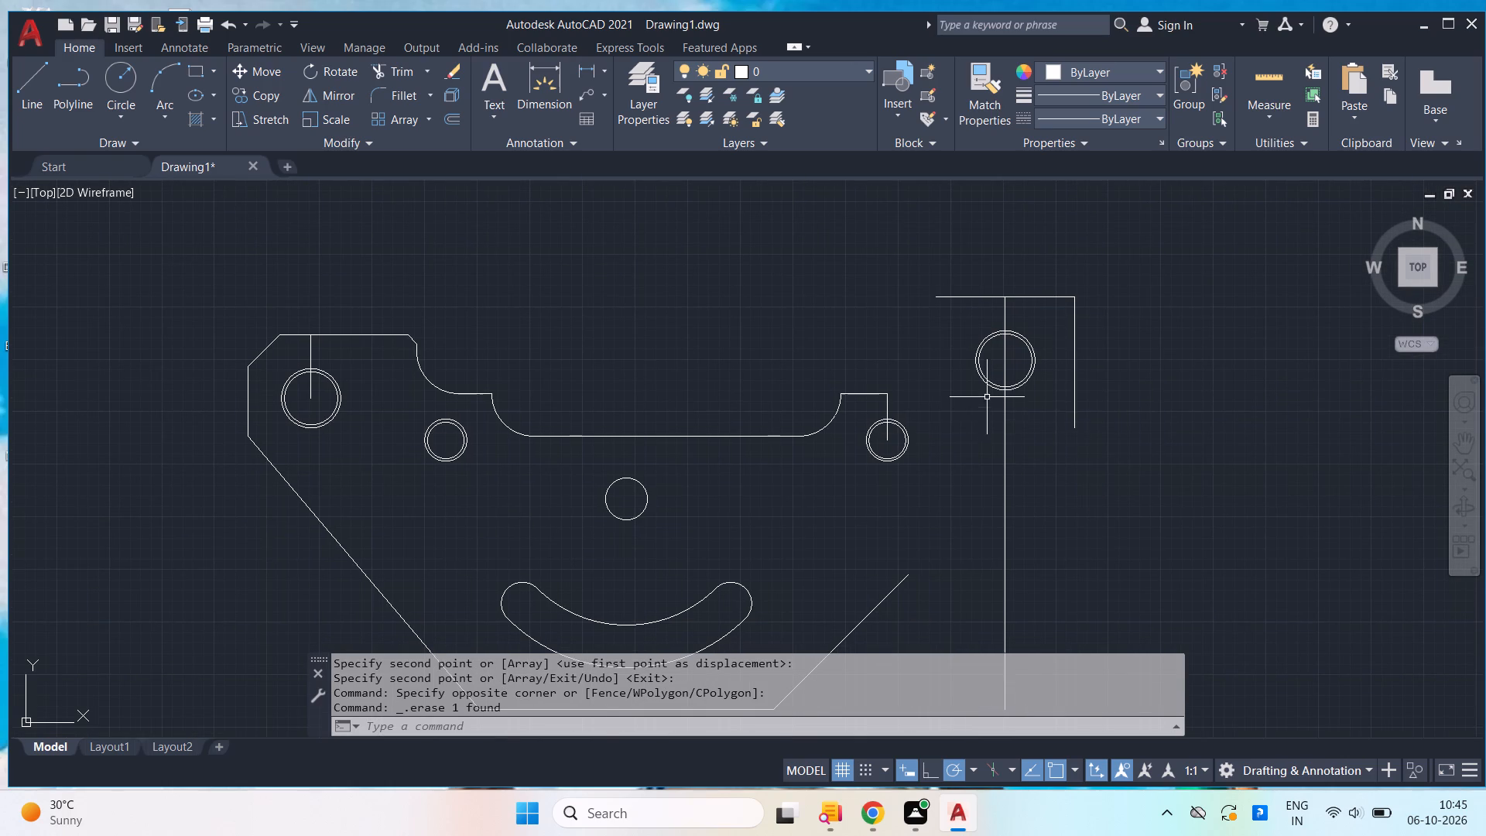
scroll(989, 397, up, 1)
scroll(1056, 495, down, 1)
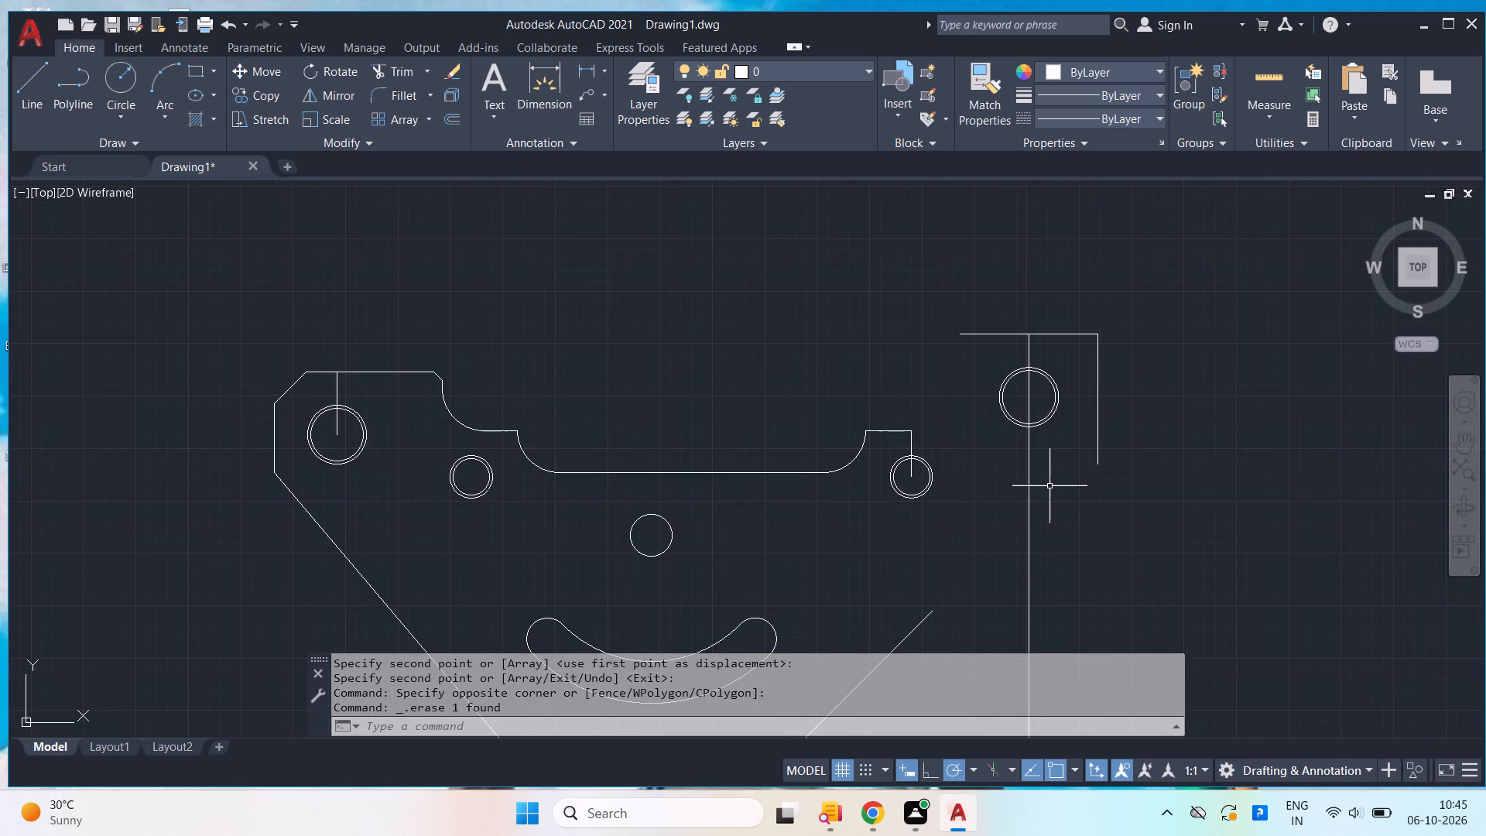
scroll(1048, 481, down, 1)
scroll(1053, 493, up, 2)
click(1046, 511)
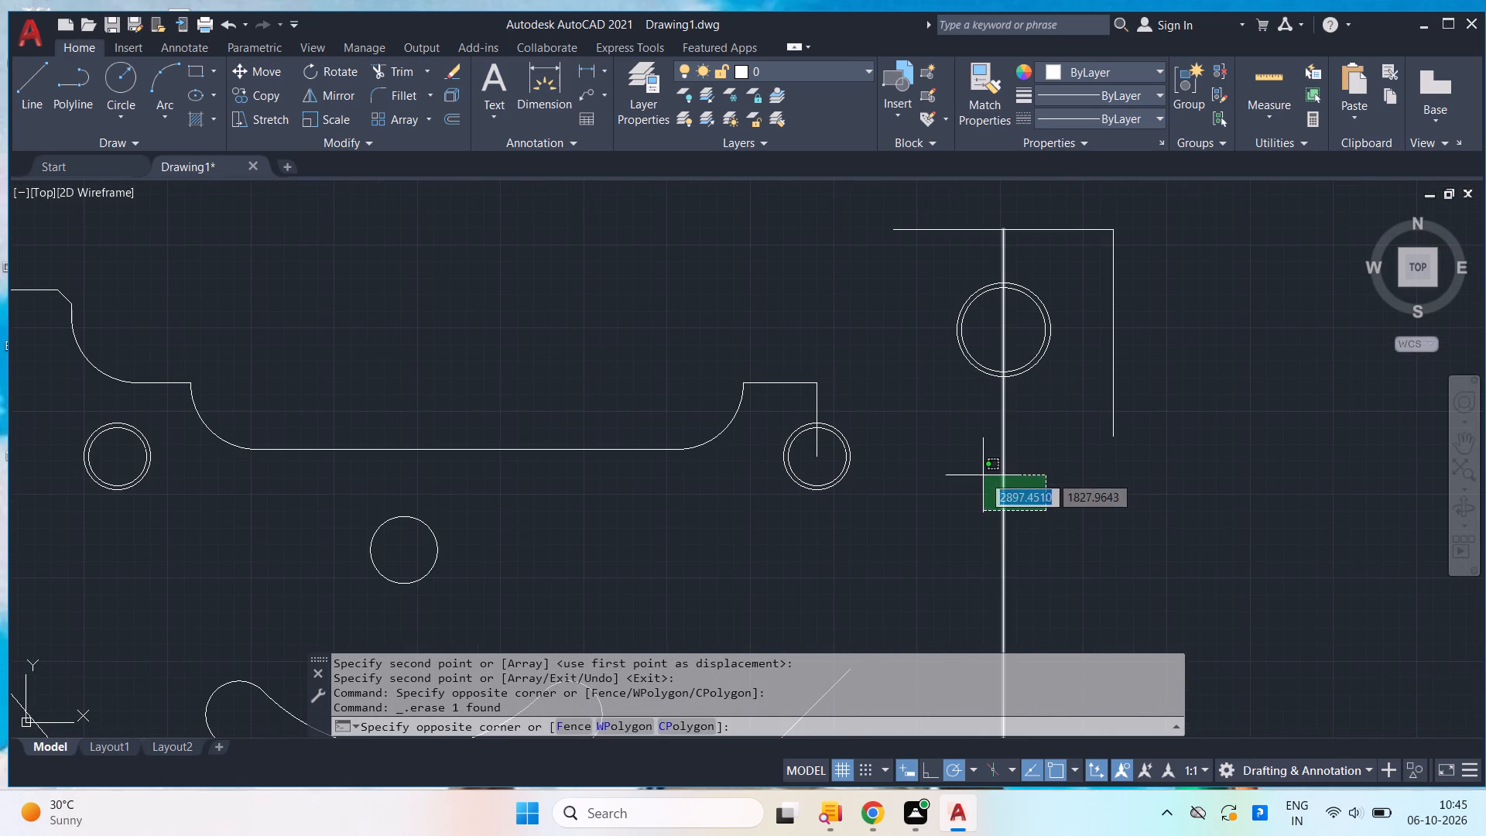
click(983, 475)
key(Delete)
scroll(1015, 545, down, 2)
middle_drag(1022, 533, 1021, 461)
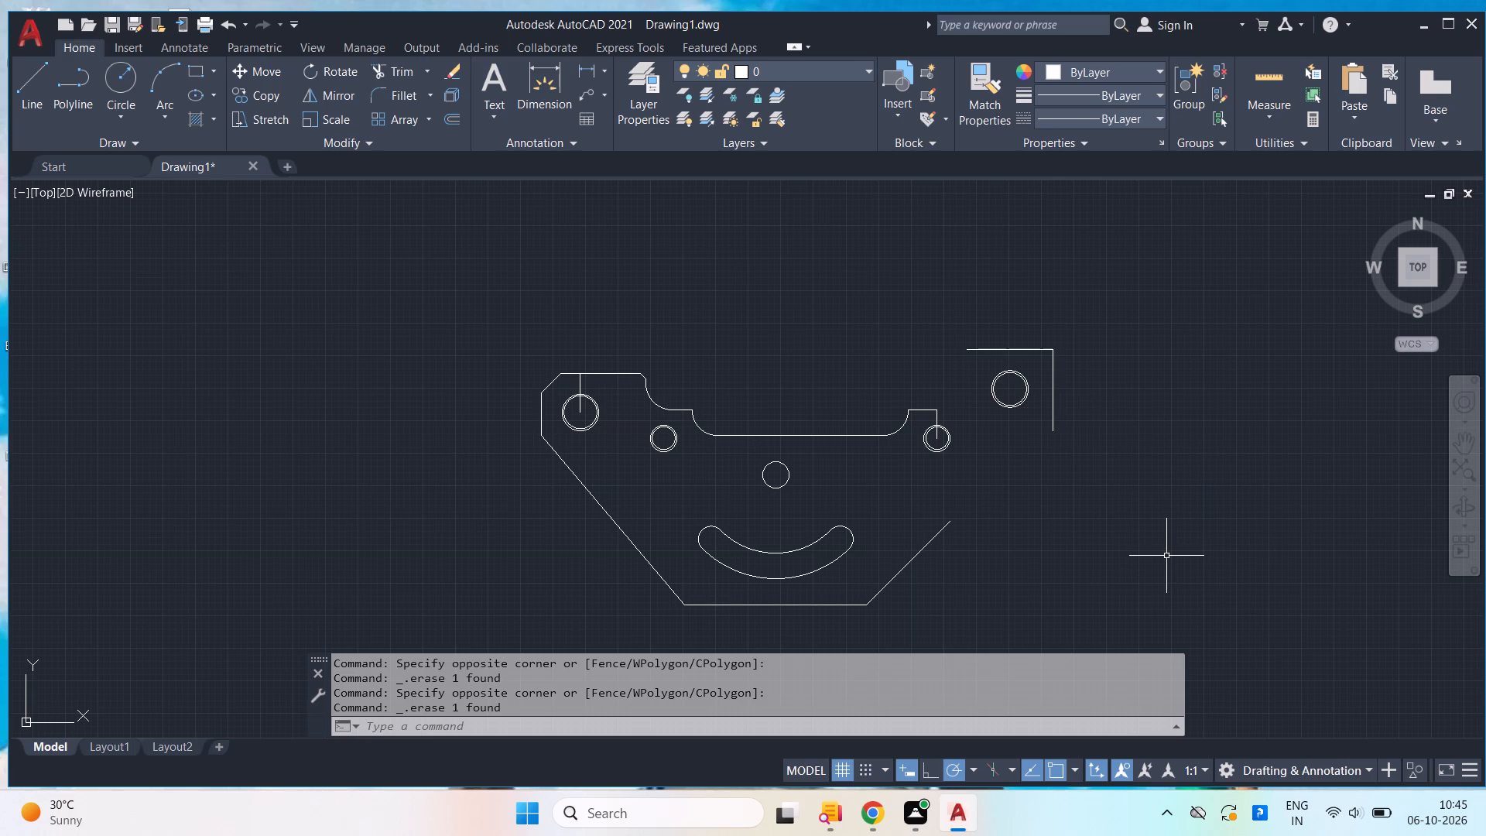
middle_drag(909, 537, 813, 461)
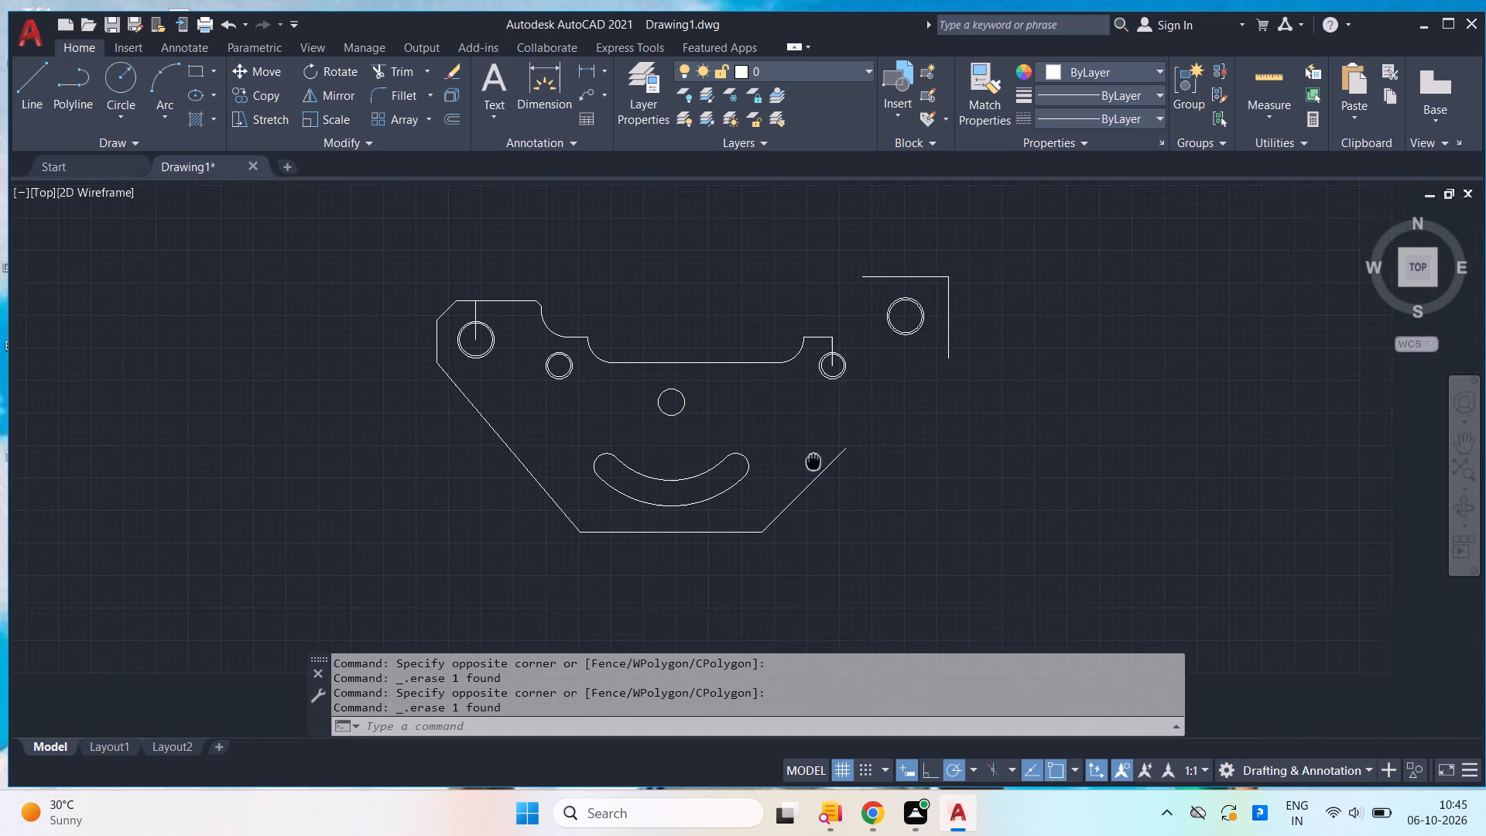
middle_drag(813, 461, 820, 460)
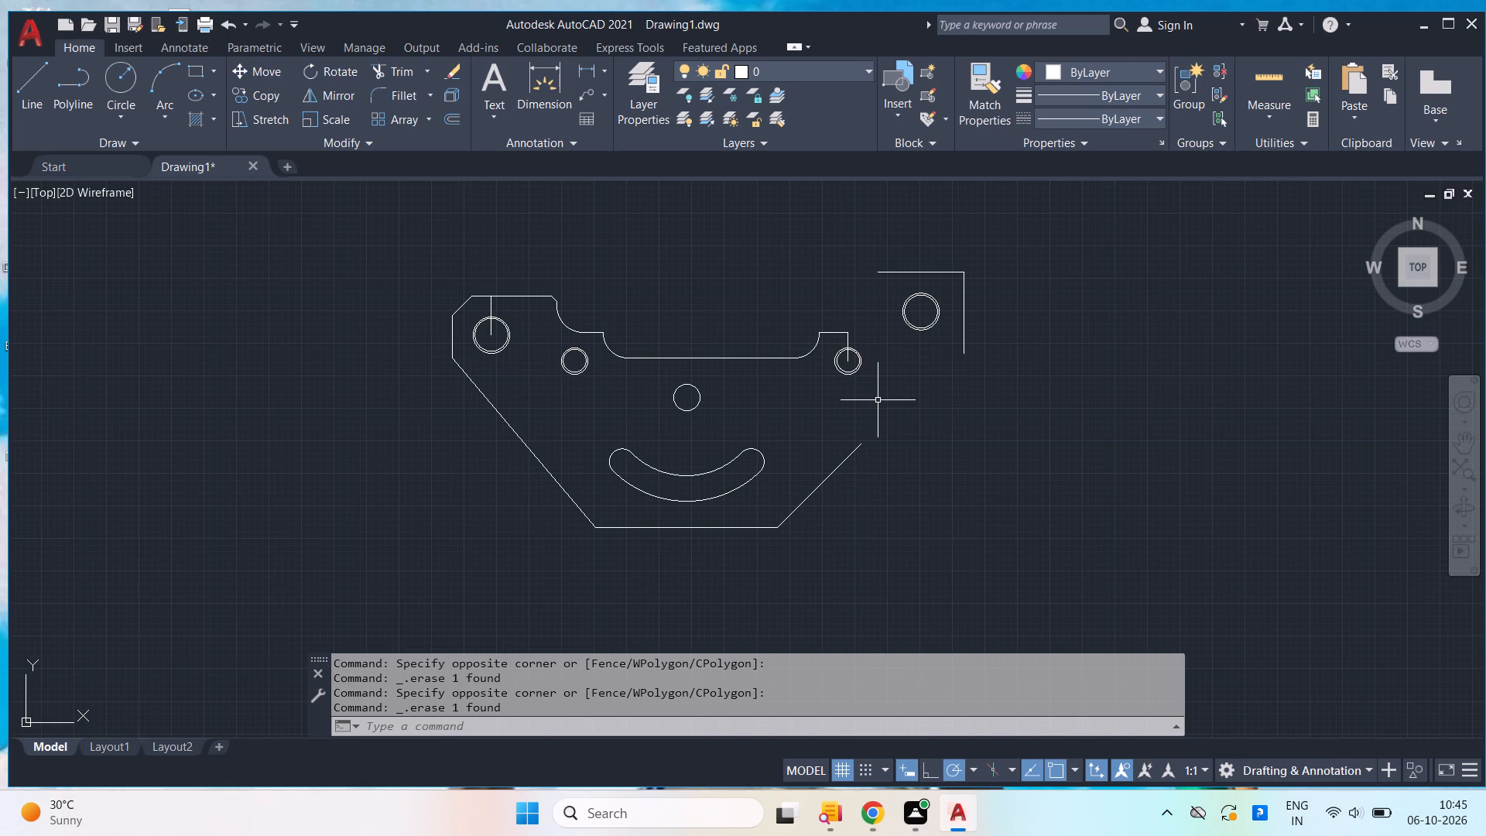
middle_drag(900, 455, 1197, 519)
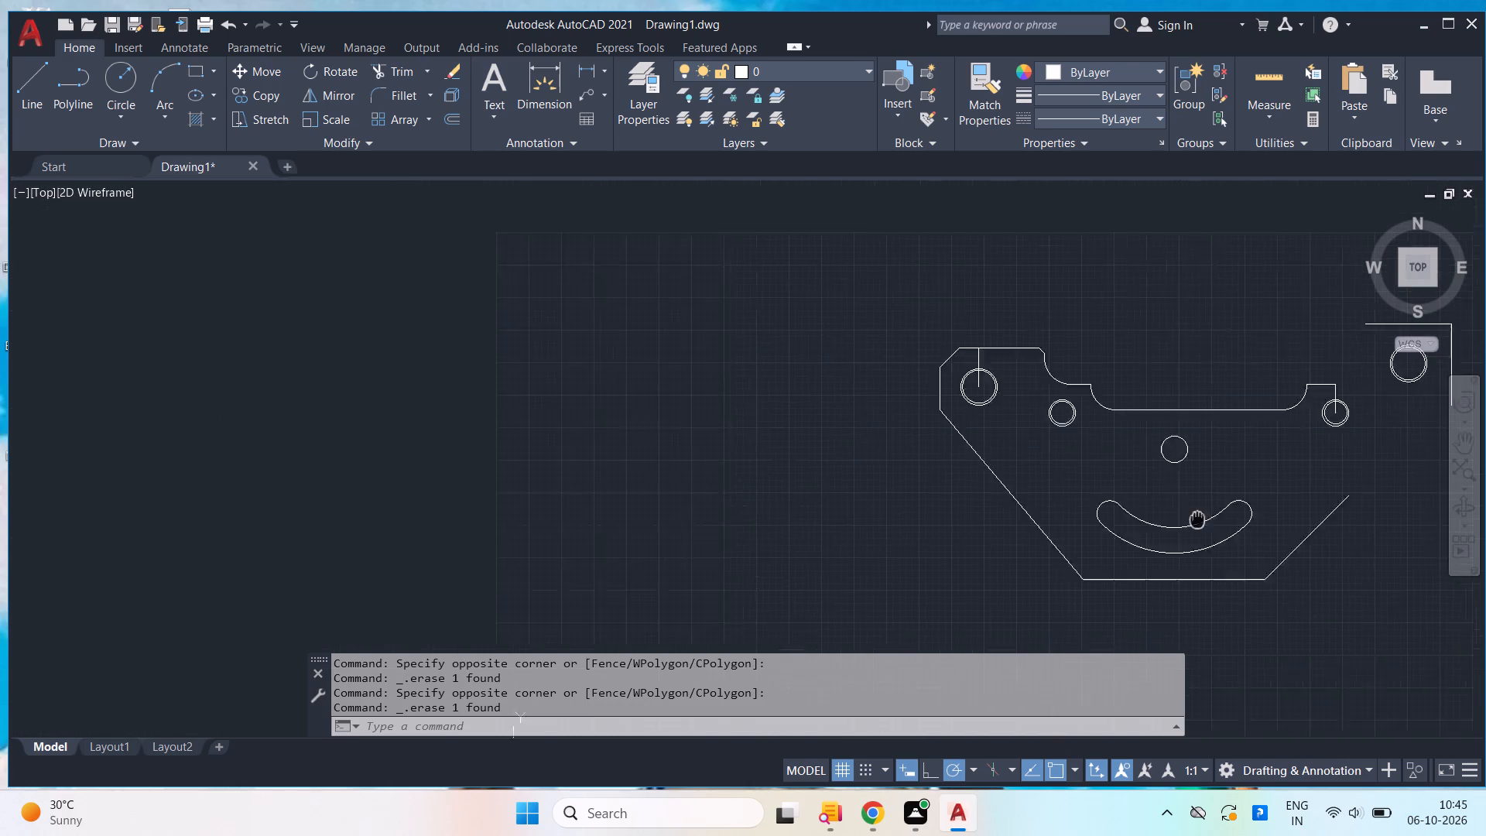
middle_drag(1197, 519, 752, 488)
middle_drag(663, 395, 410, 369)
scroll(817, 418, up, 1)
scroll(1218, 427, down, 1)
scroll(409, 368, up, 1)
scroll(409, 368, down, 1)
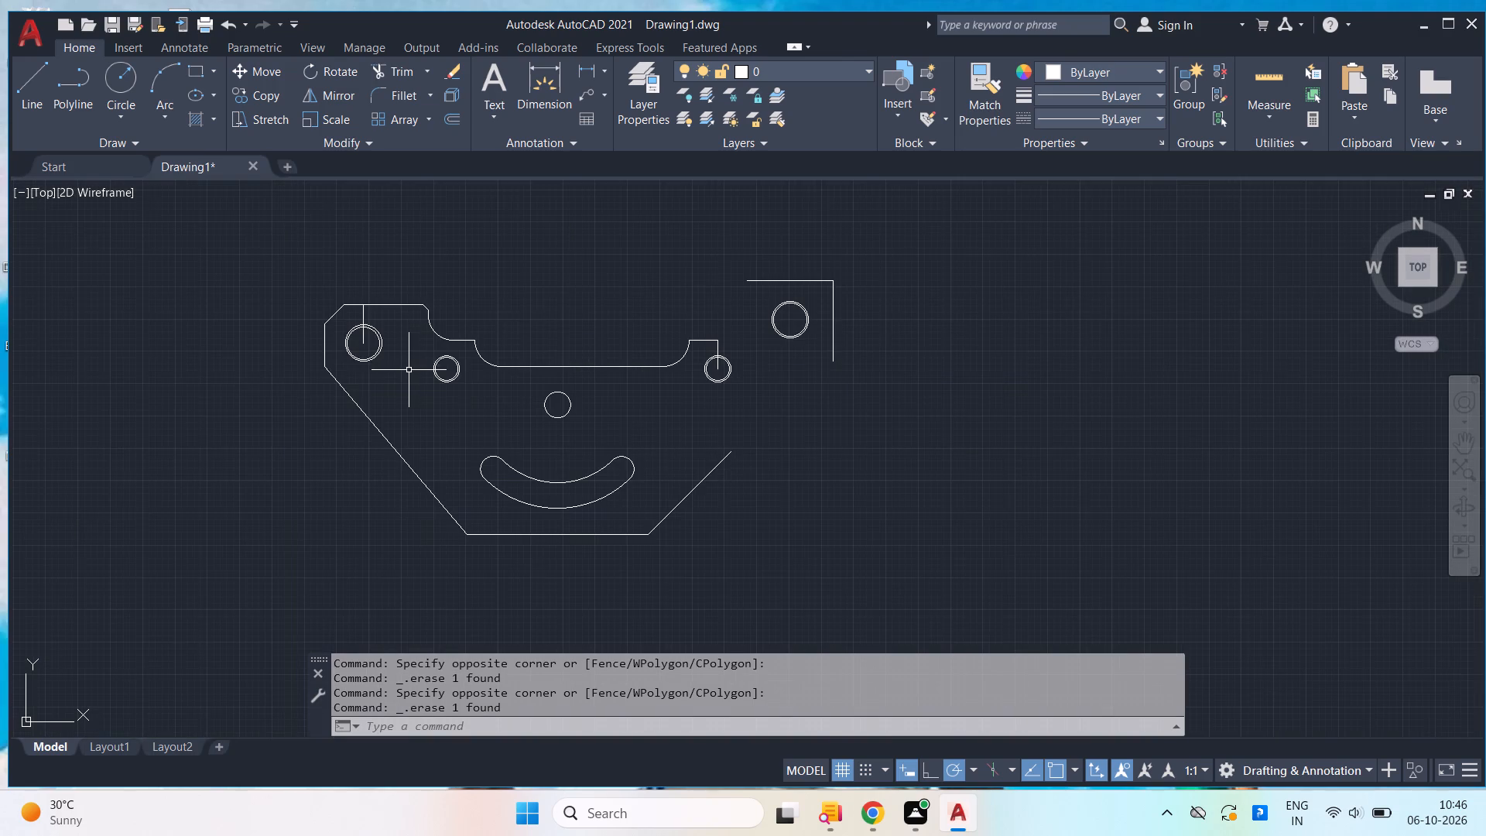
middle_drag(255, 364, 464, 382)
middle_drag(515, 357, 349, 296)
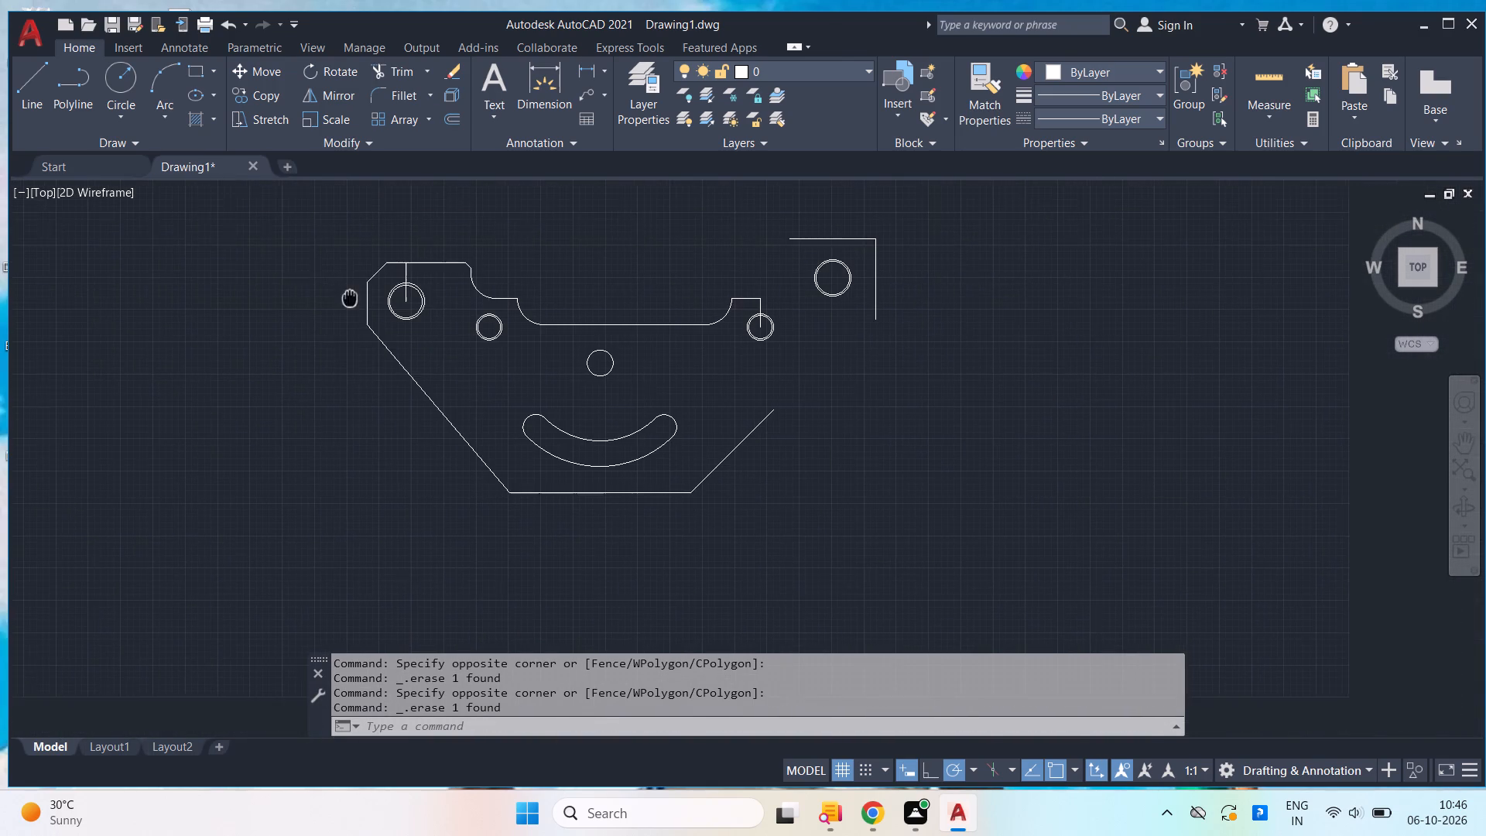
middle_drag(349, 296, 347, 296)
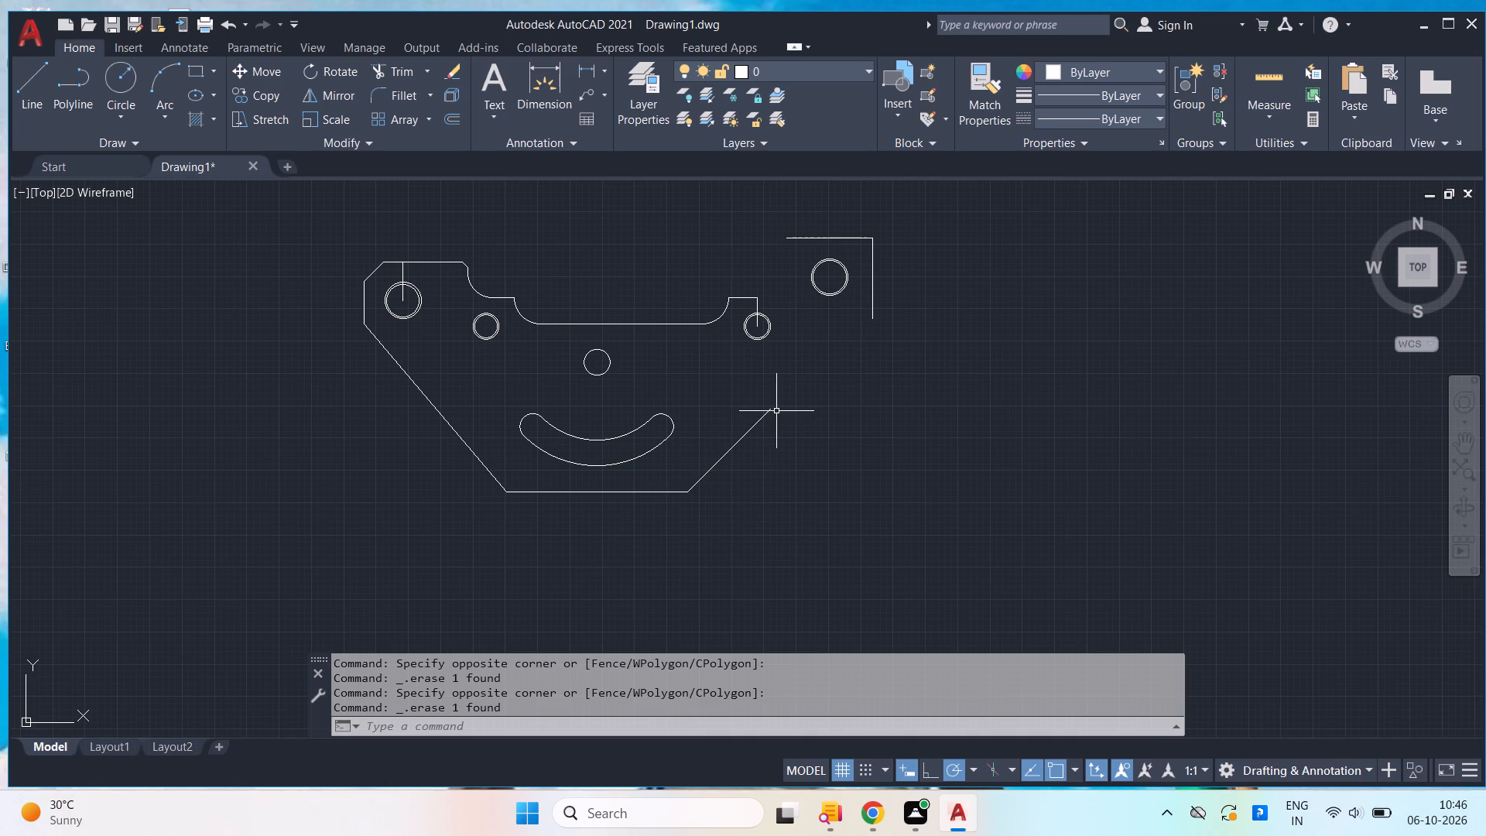
Start a line at the lower end of the 31-unit vertical line beside the copied concentric circles.
scroll(719, 500, up, 1)
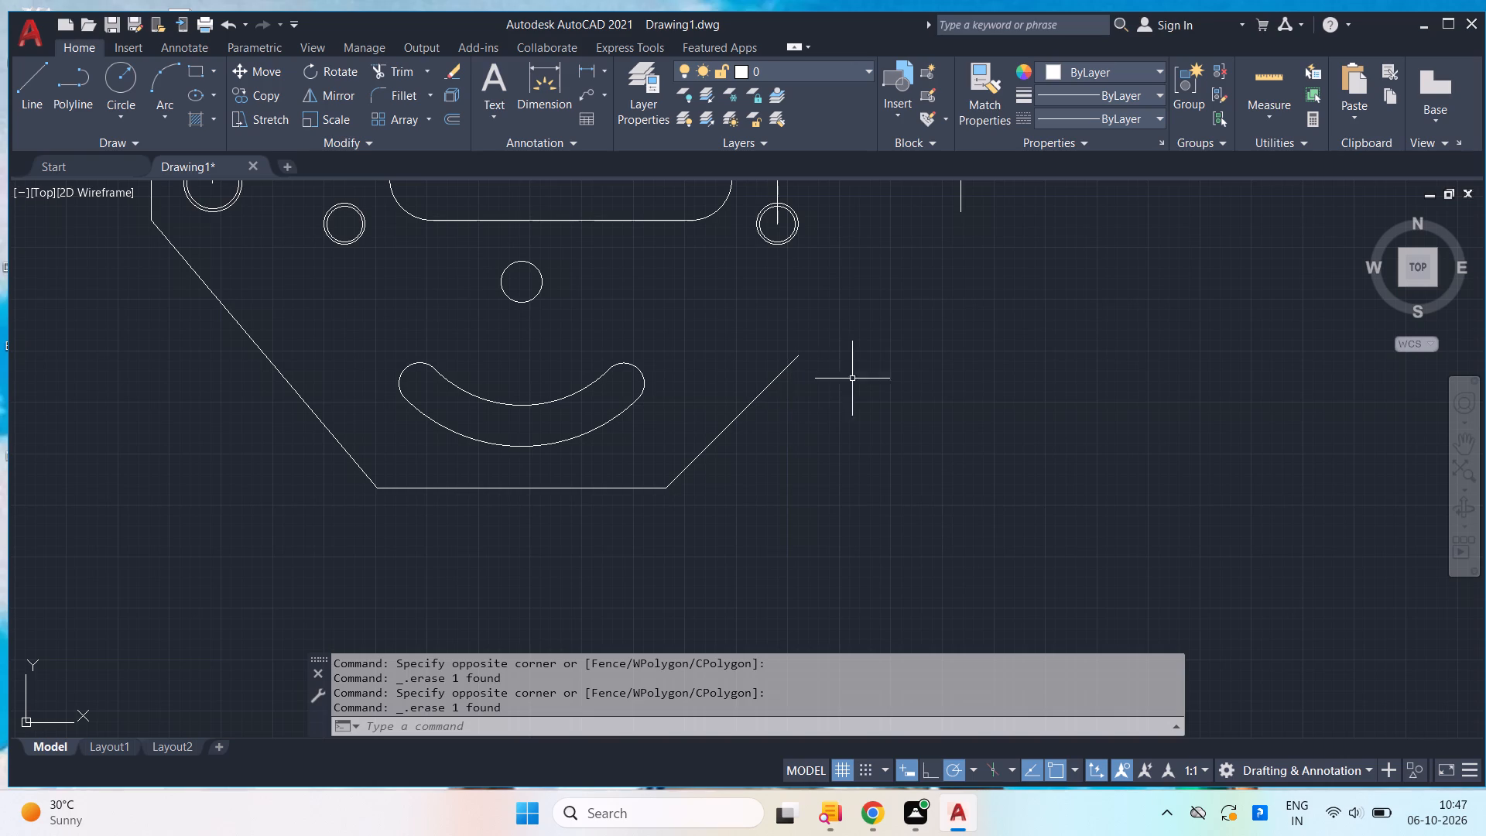
middle_drag(841, 384, 776, 478)
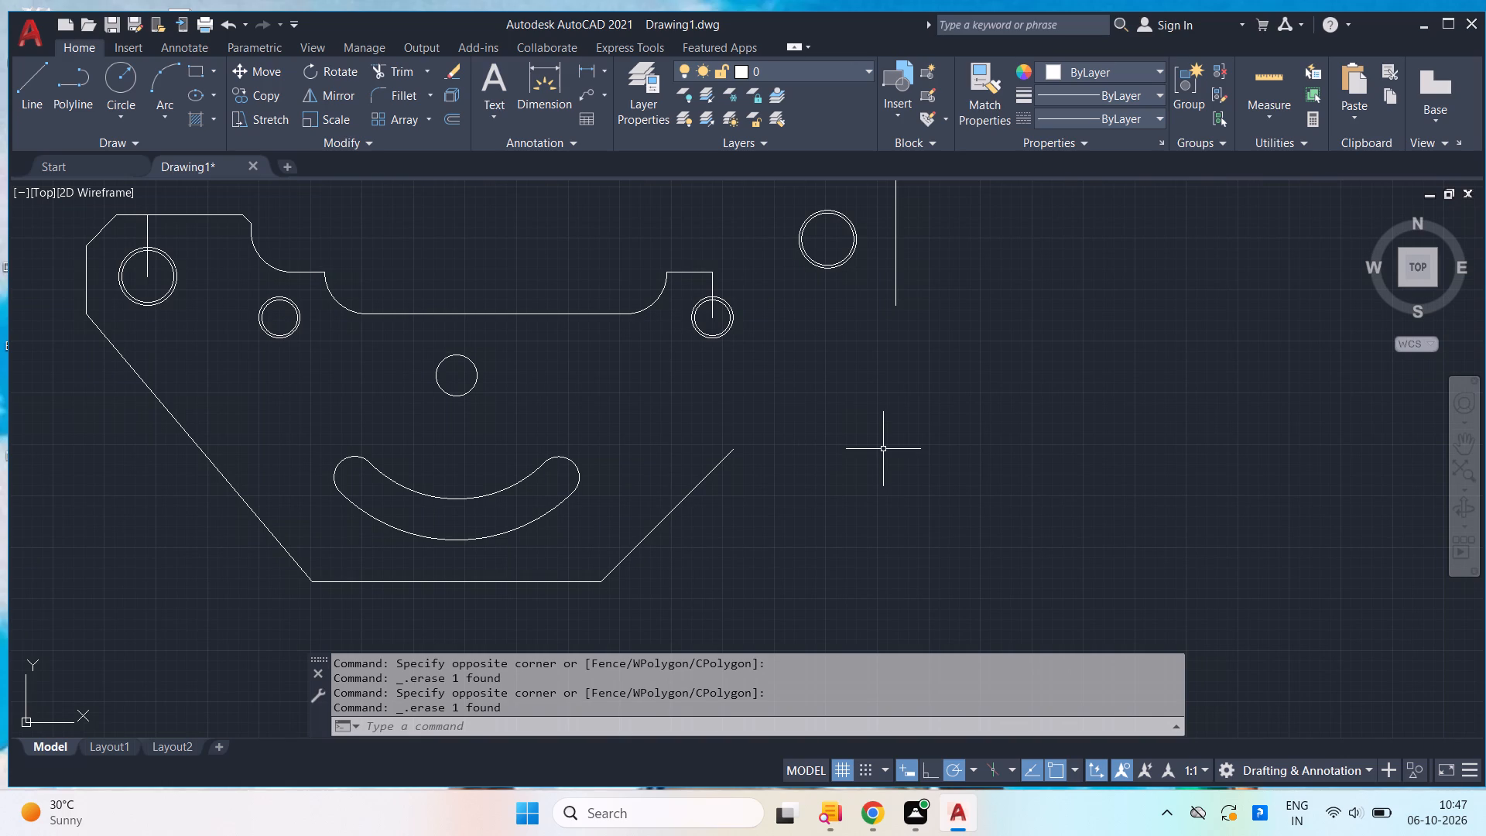
key(l)
key(Return)
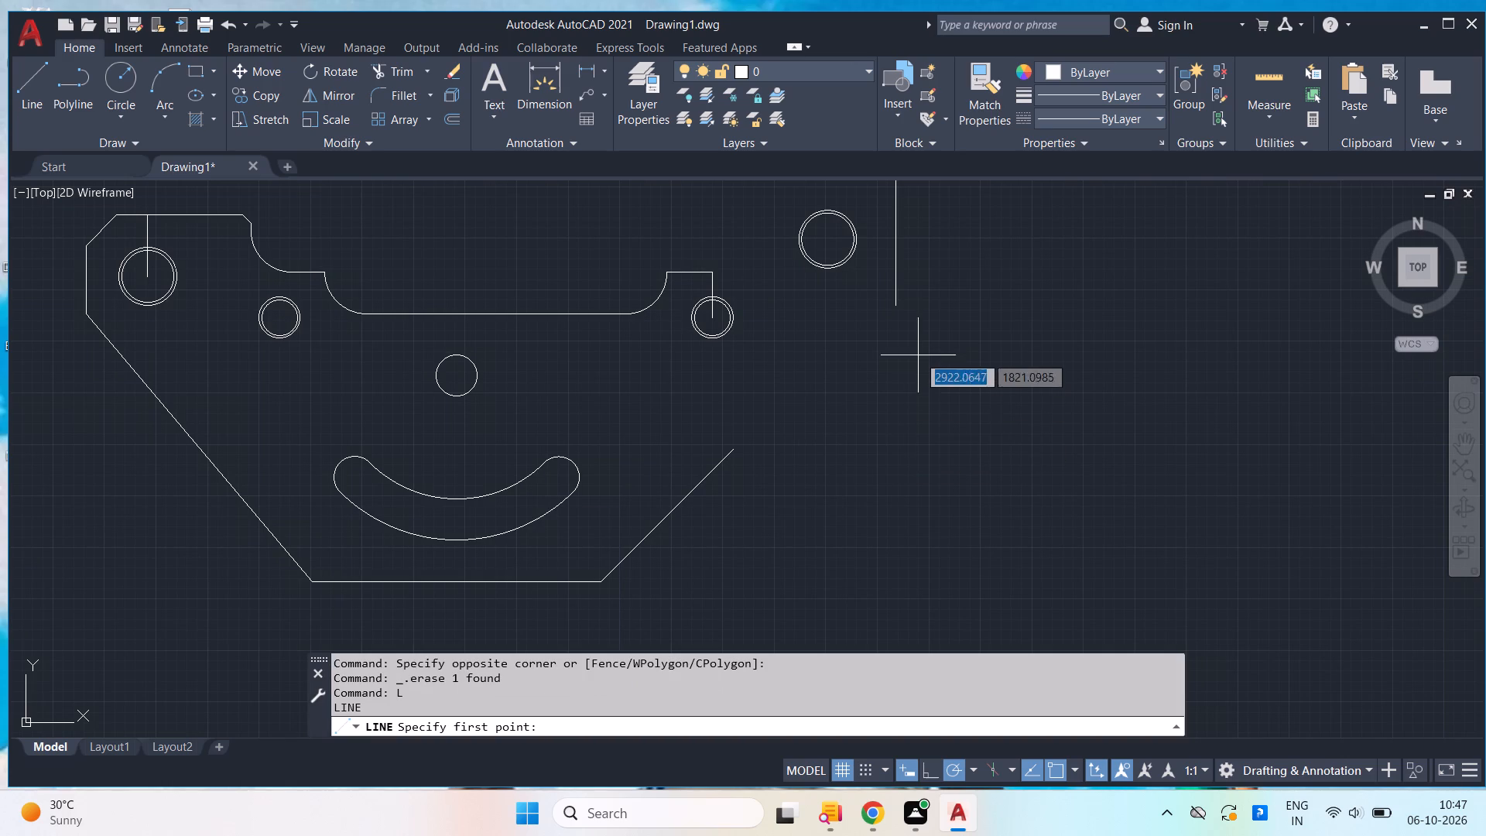
click(904, 296)
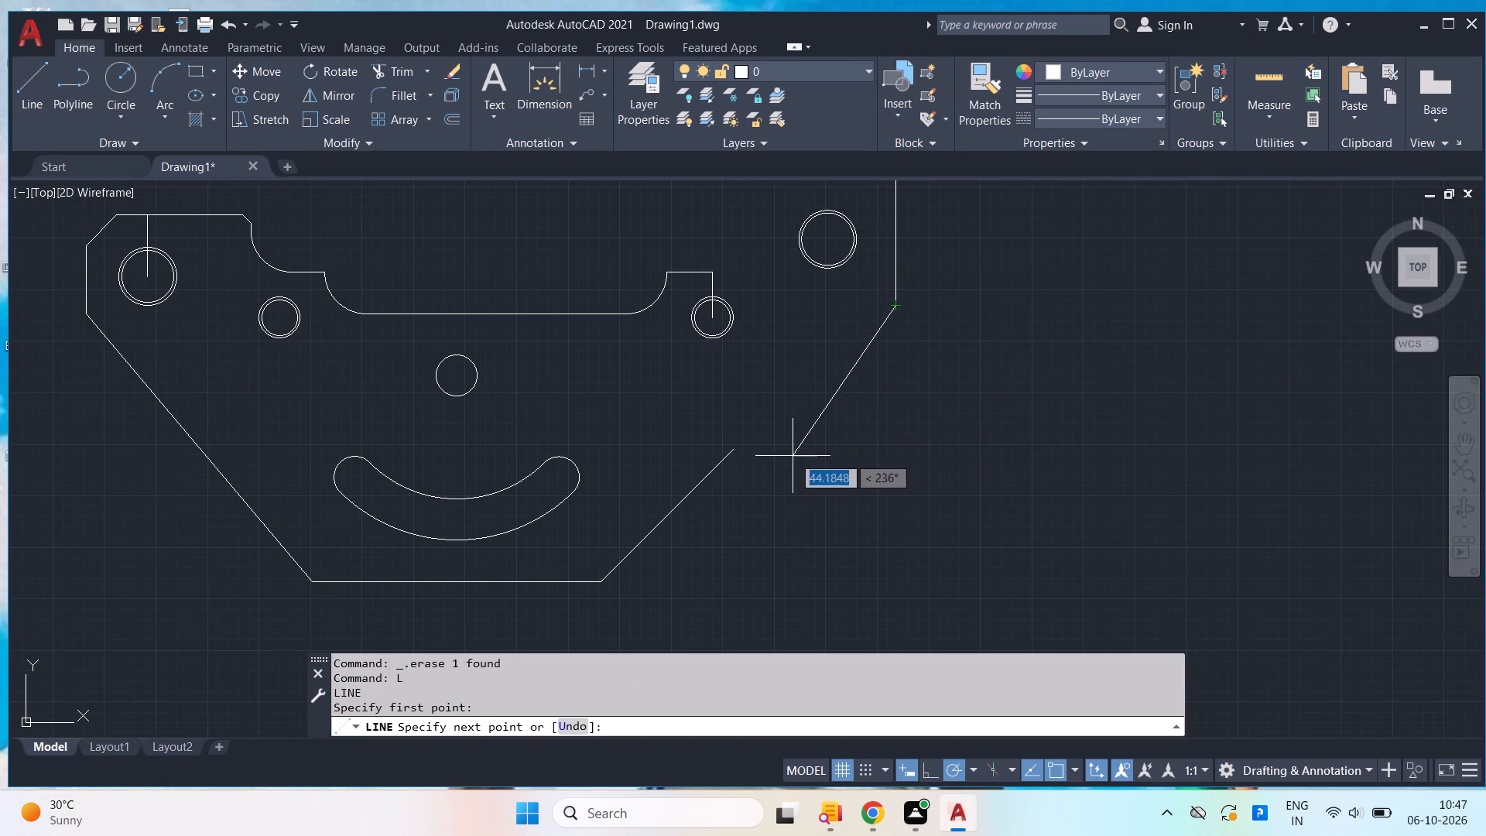
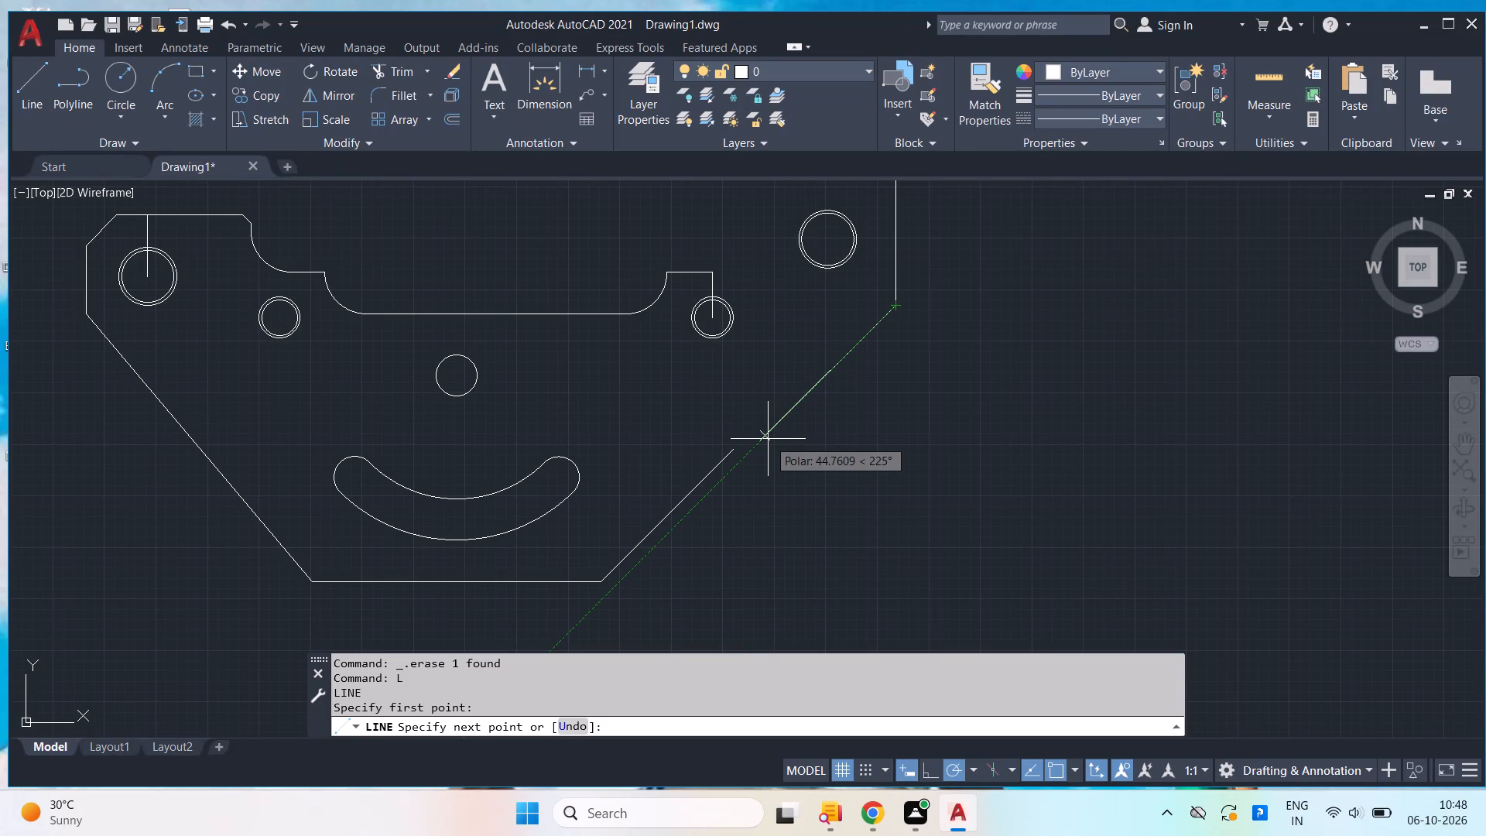
End the slanted line about 67 units down towards the base, just past the upper end of the lower slanted line.
click(700, 505)
key(space)
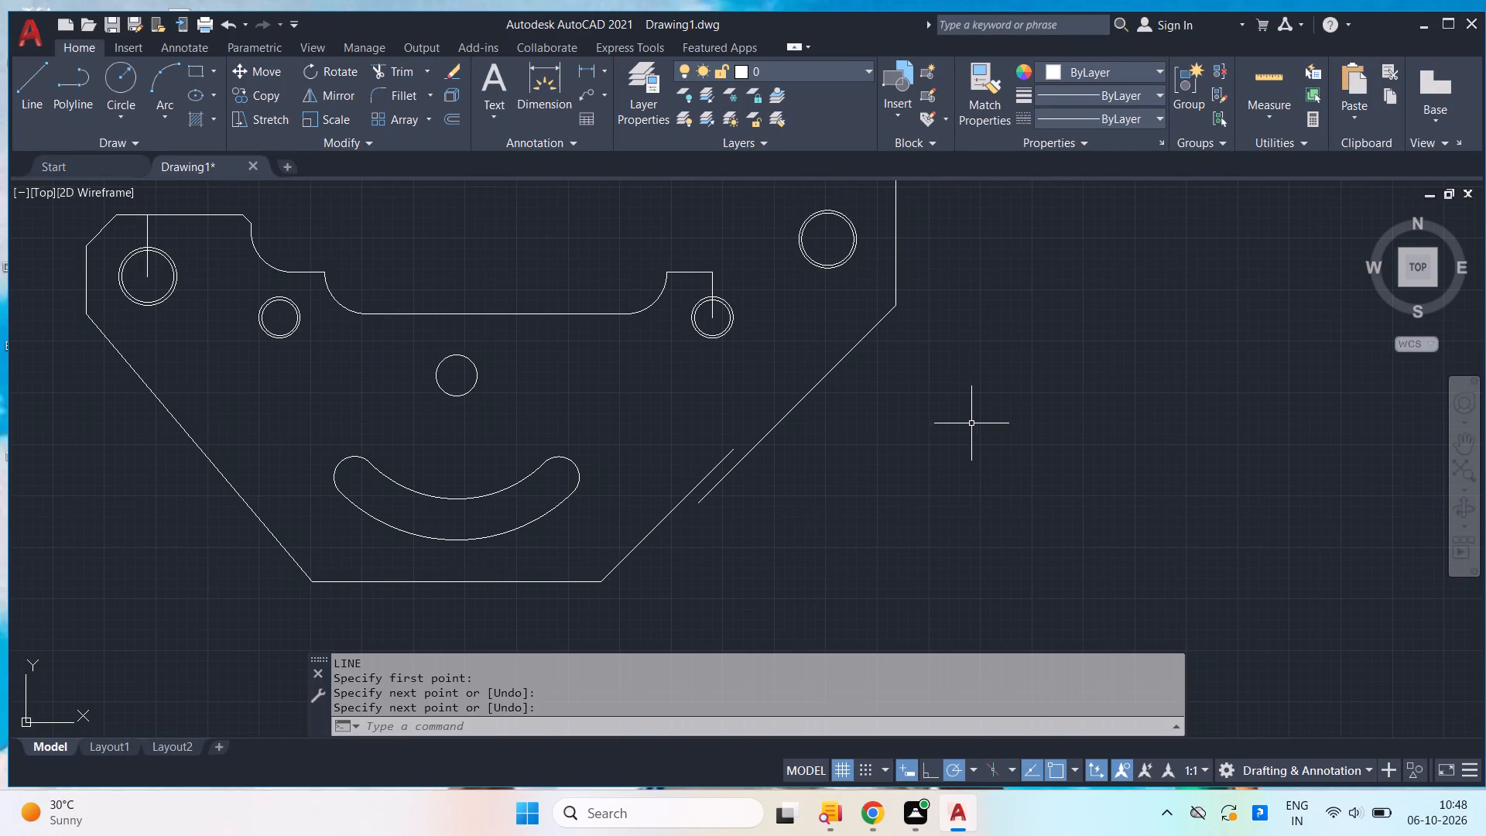
Draw a horizontal line about 22 units long from the lower slanted line's upper end, outward across the upper slanted line.
key(l)
key(Return)
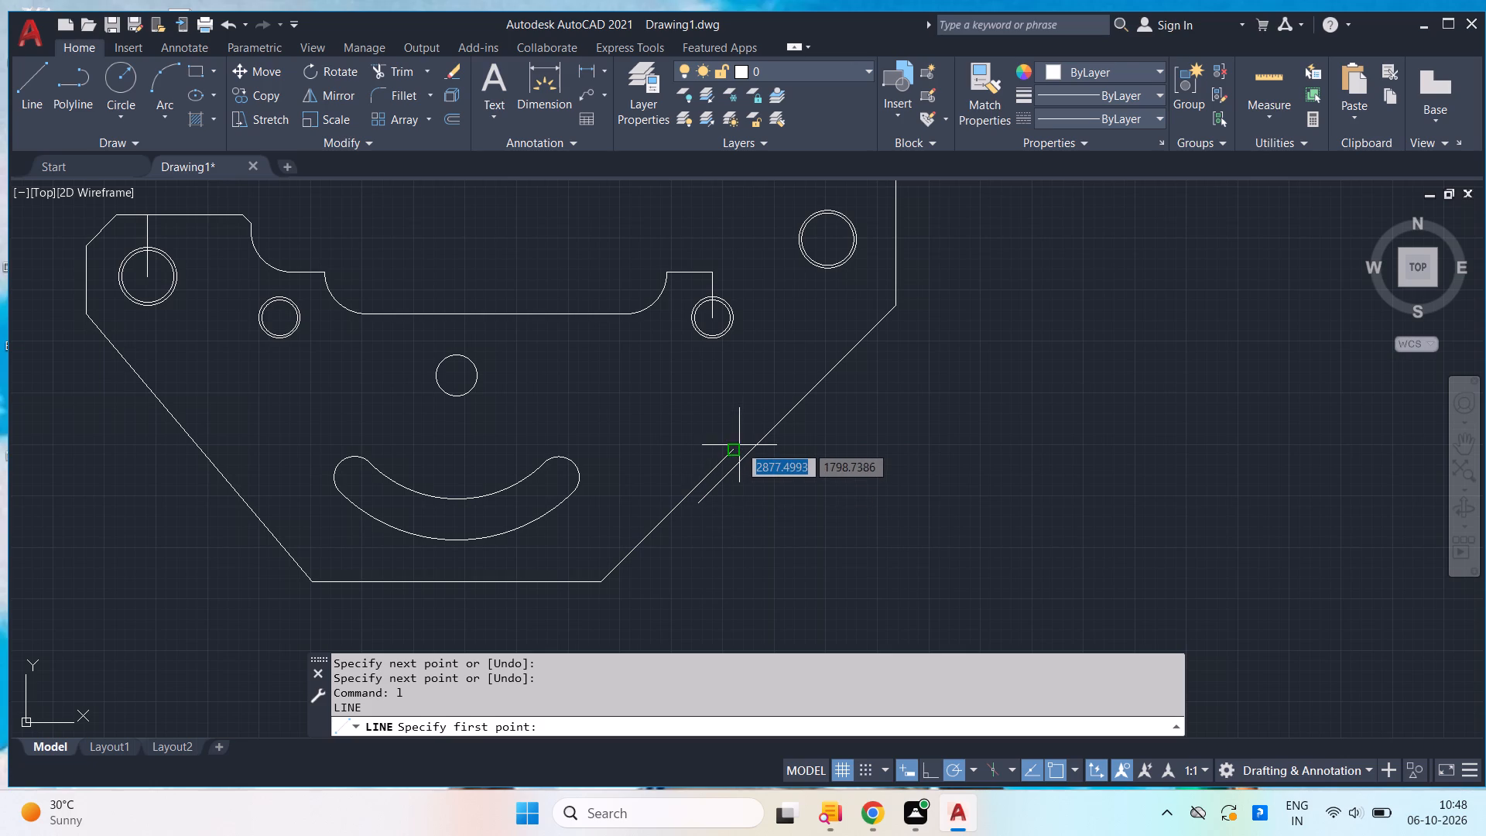
click(738, 446)
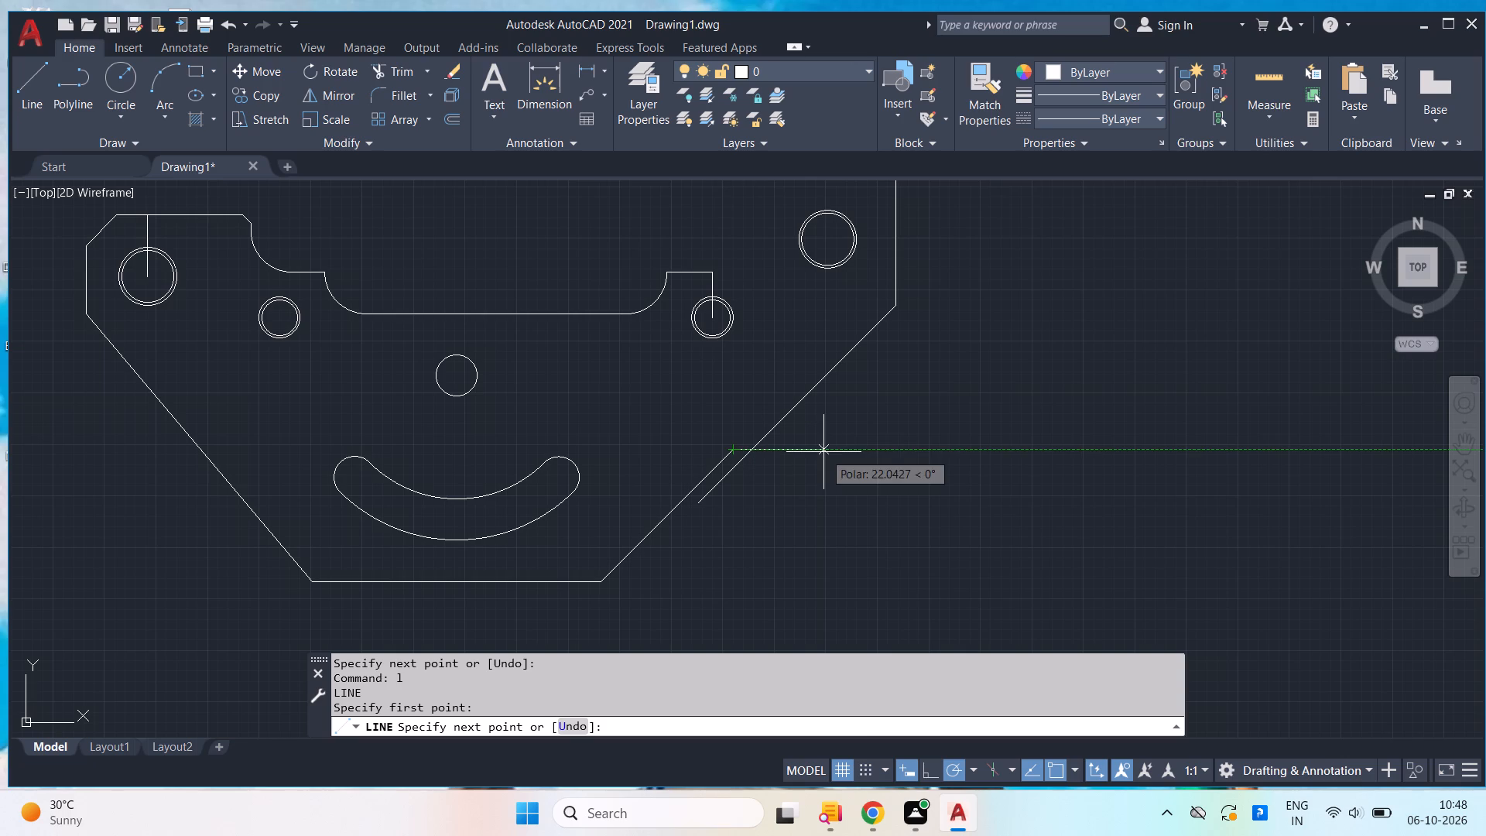
click(823, 452)
key(space)
Trim the horizontal line and the upper slanted line beyond their crossing, leaving a short step between the two slanted edges.
scroll(782, 437, up, 1)
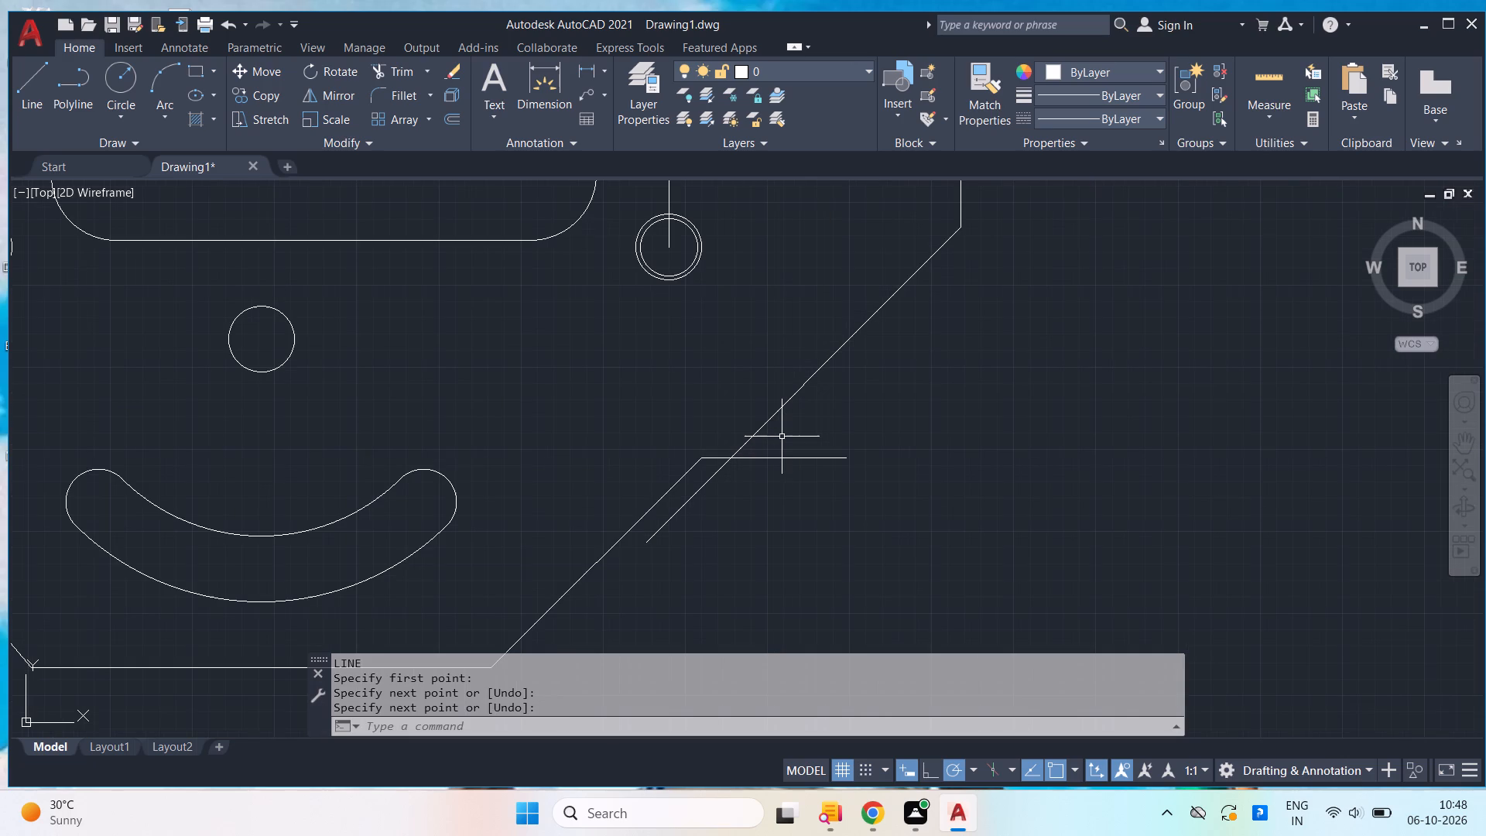
text(tr)
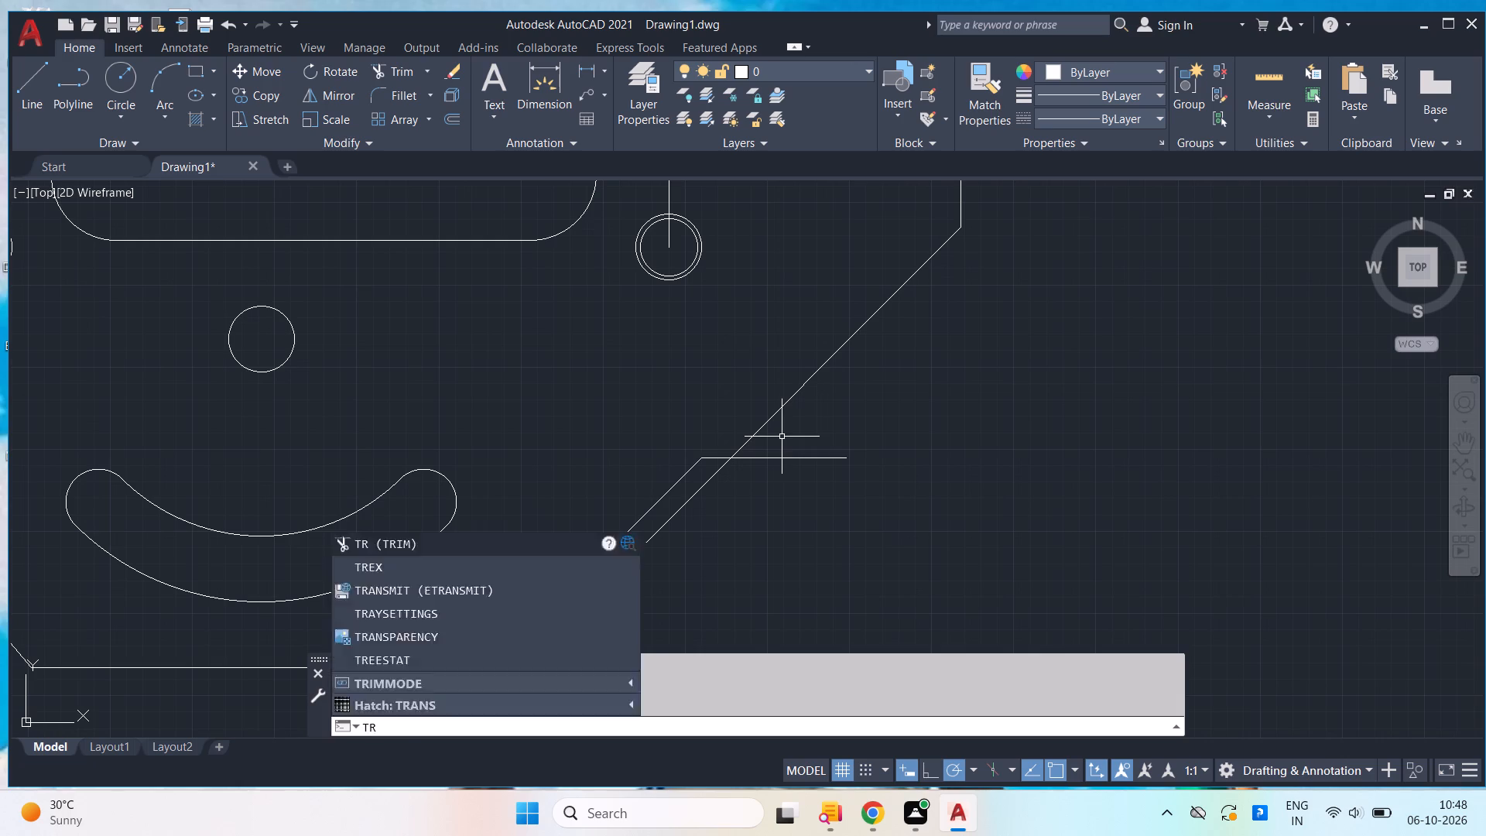
key(Return)
drag(782, 437, 758, 519)
drag(689, 492, 717, 521)
key(Escape)
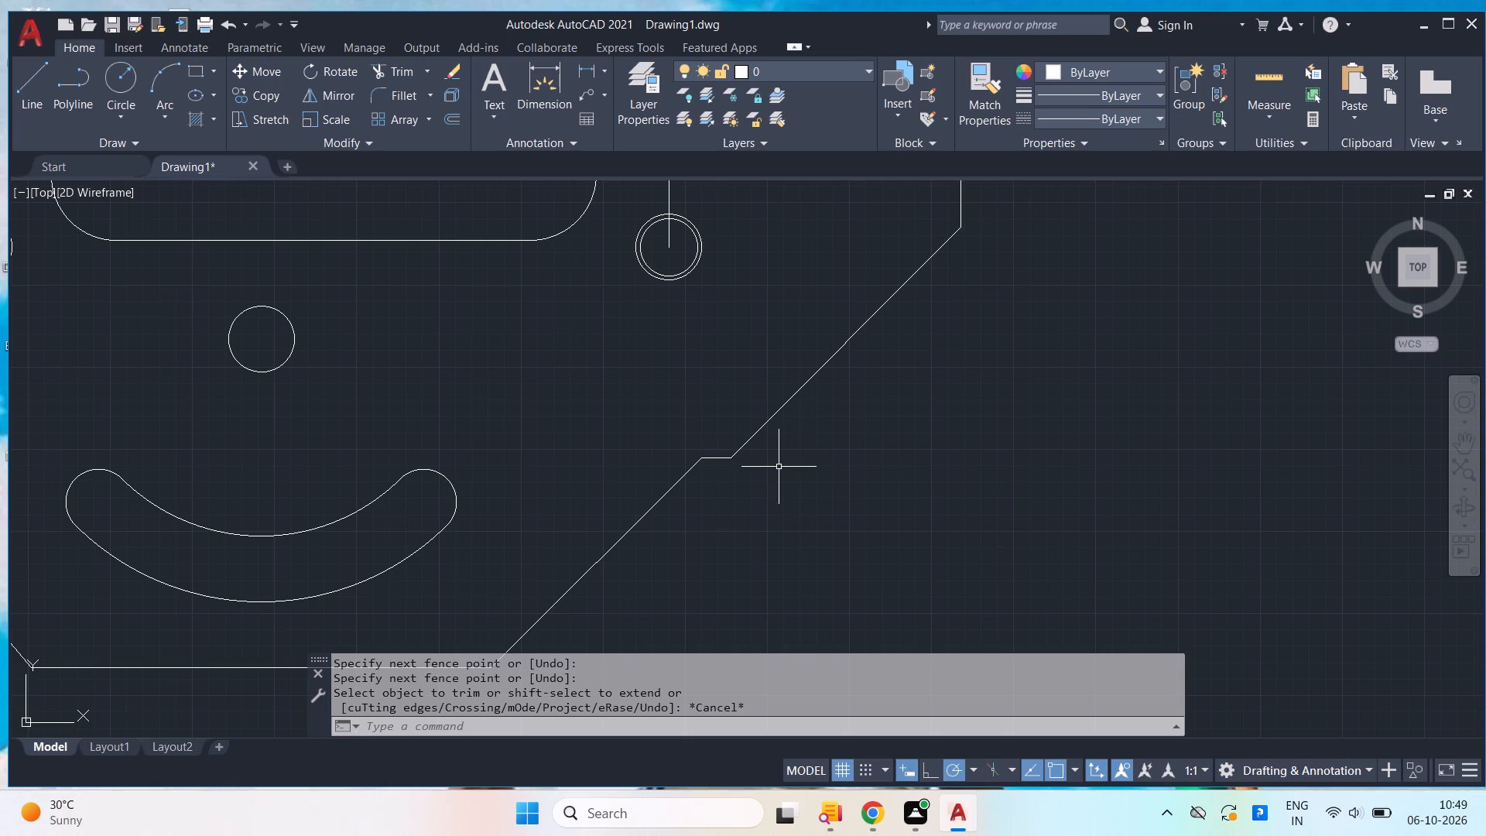
Fillet the corner between the lower slanted line and the short horizontal step with radius 5.
key(f)
key(Return)
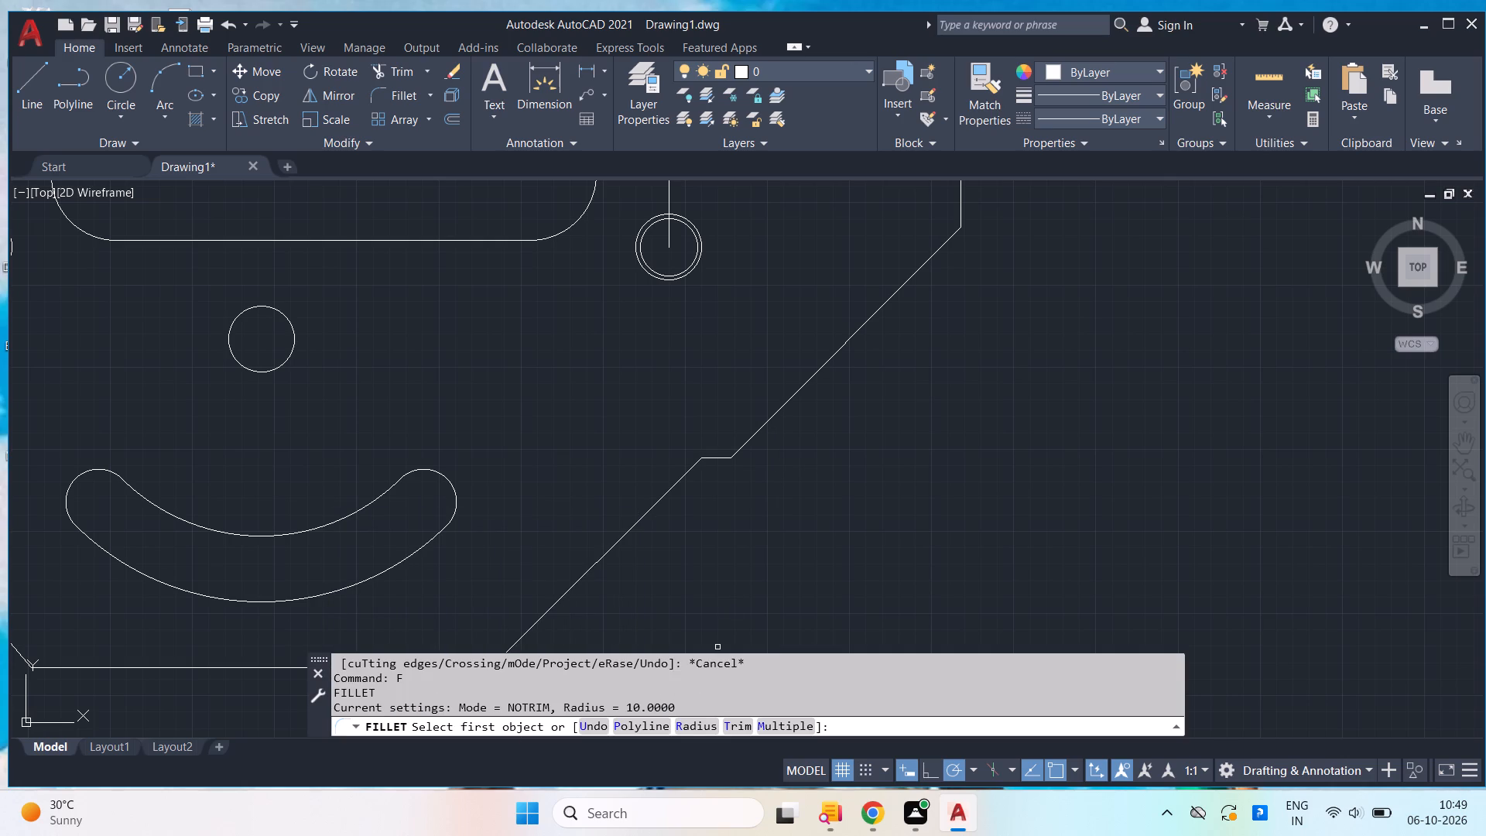
click(702, 709)
click(699, 720)
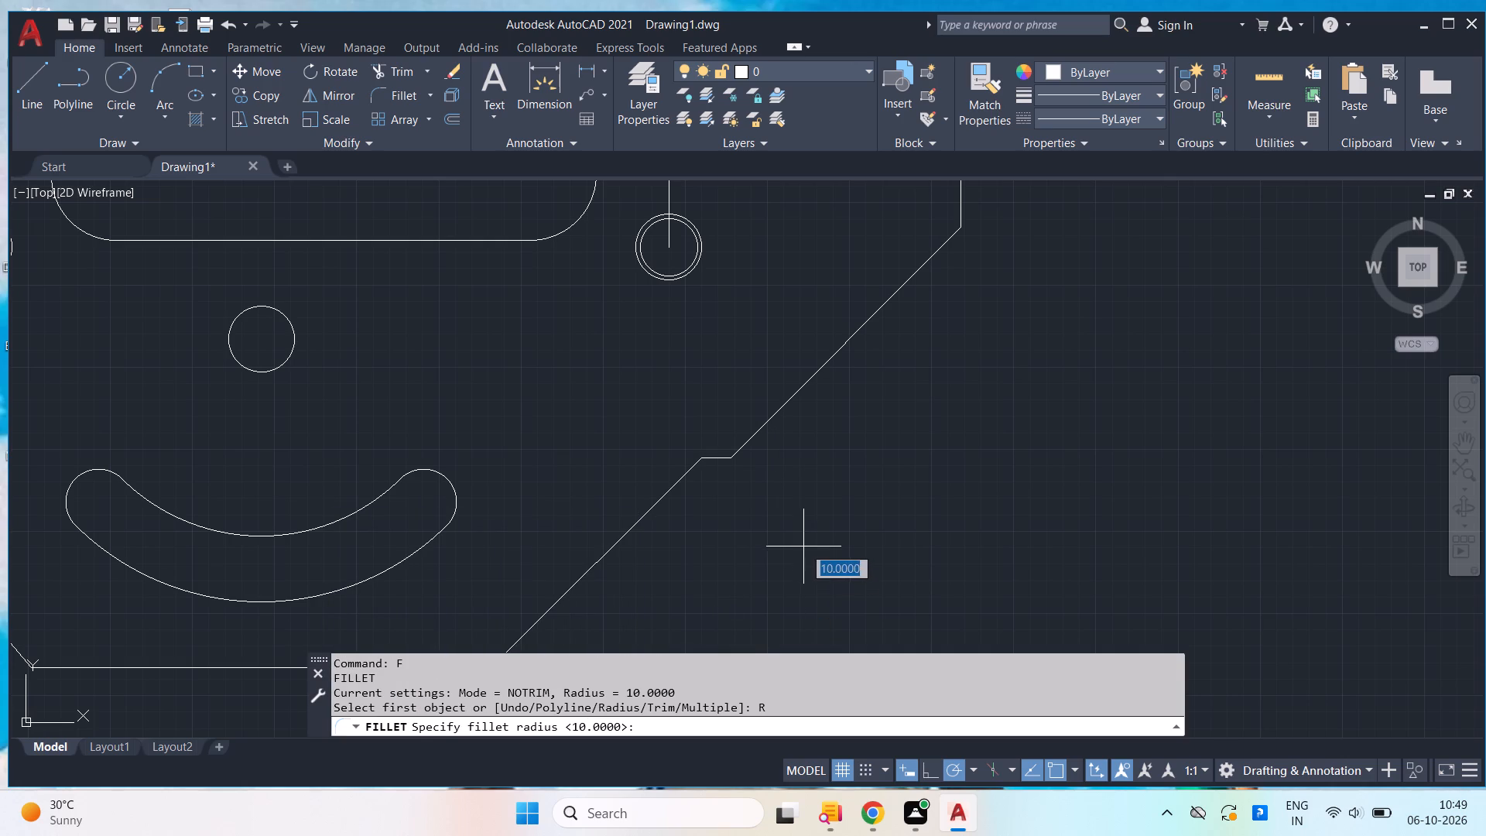
key(5)
key(Return)
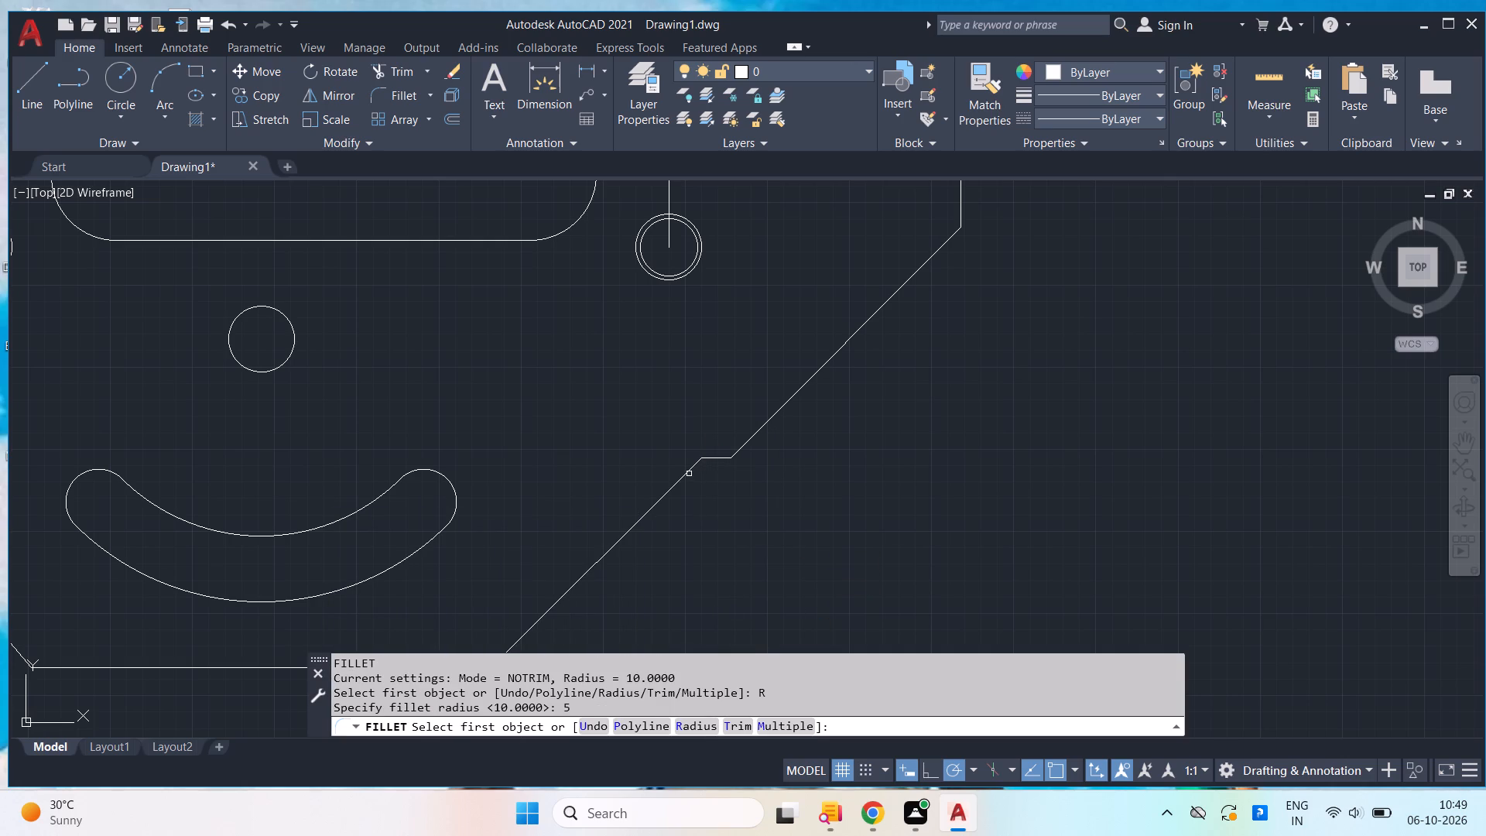
click(689, 474)
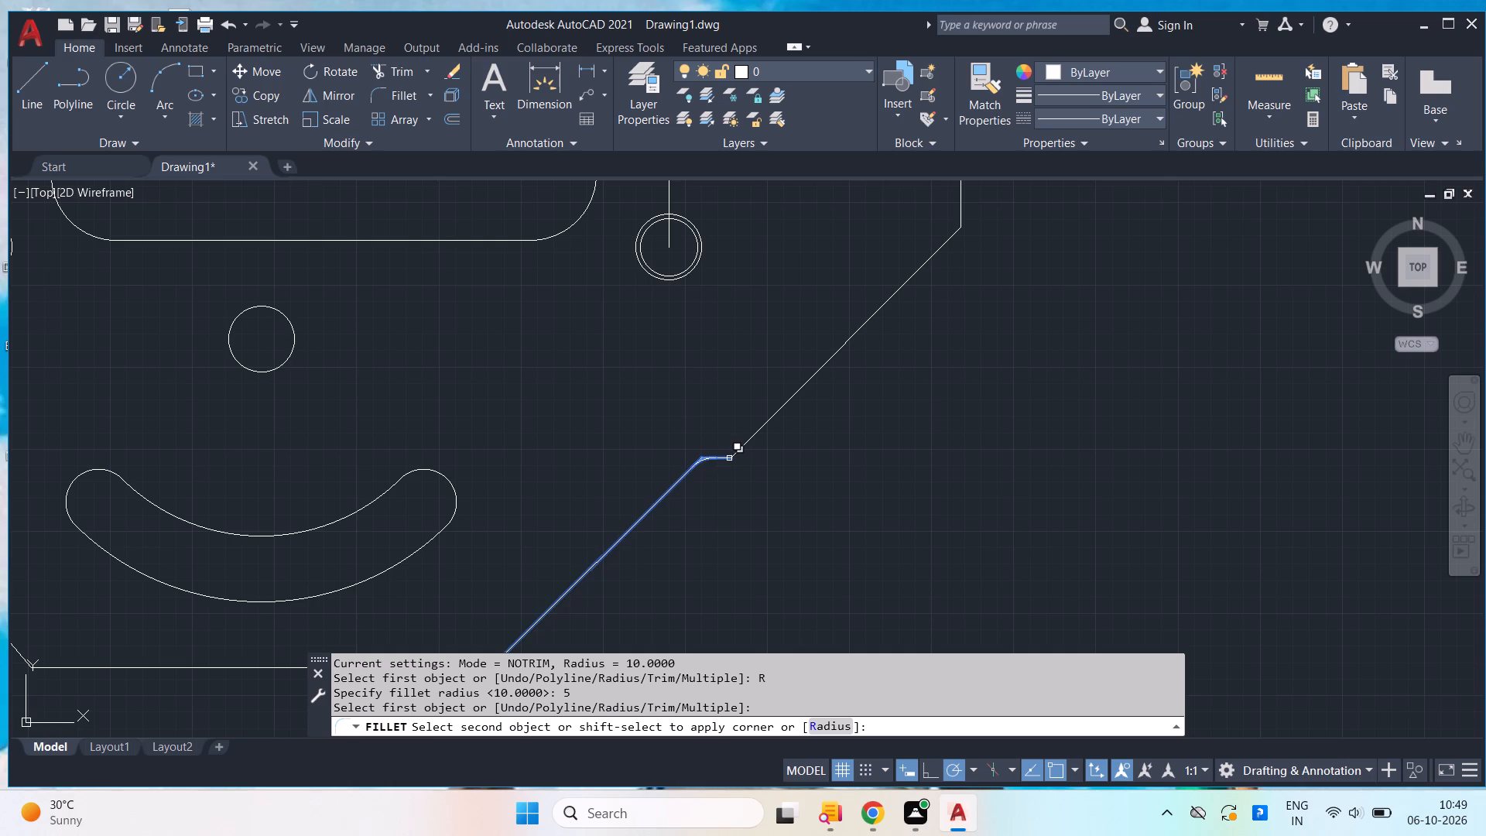
click(729, 458)
click(770, 526)
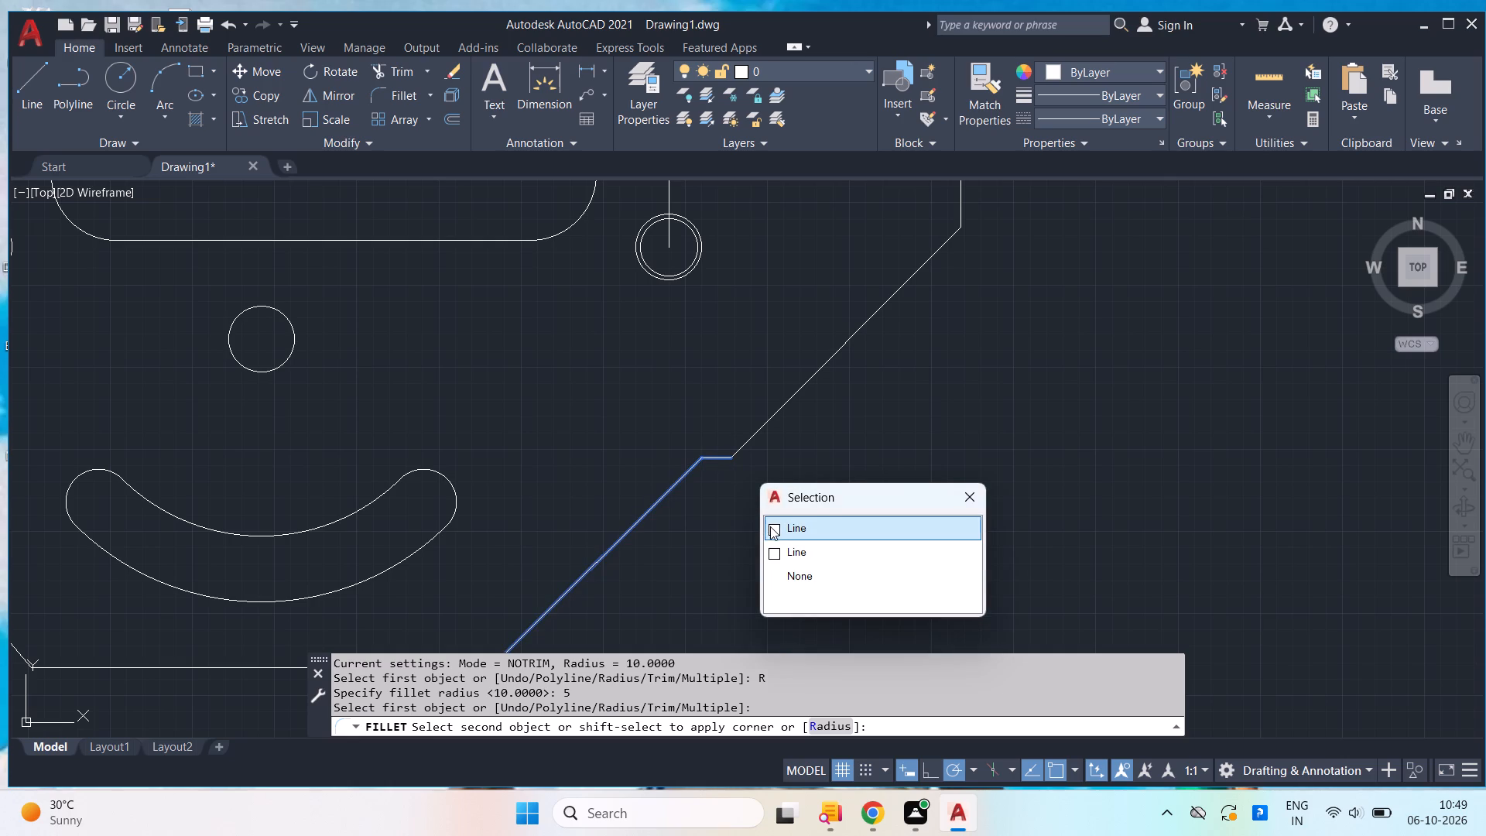
Fillet the corner between the short horizontal step and the upper slanted line with radius 5.
scroll(733, 475, up, 2)
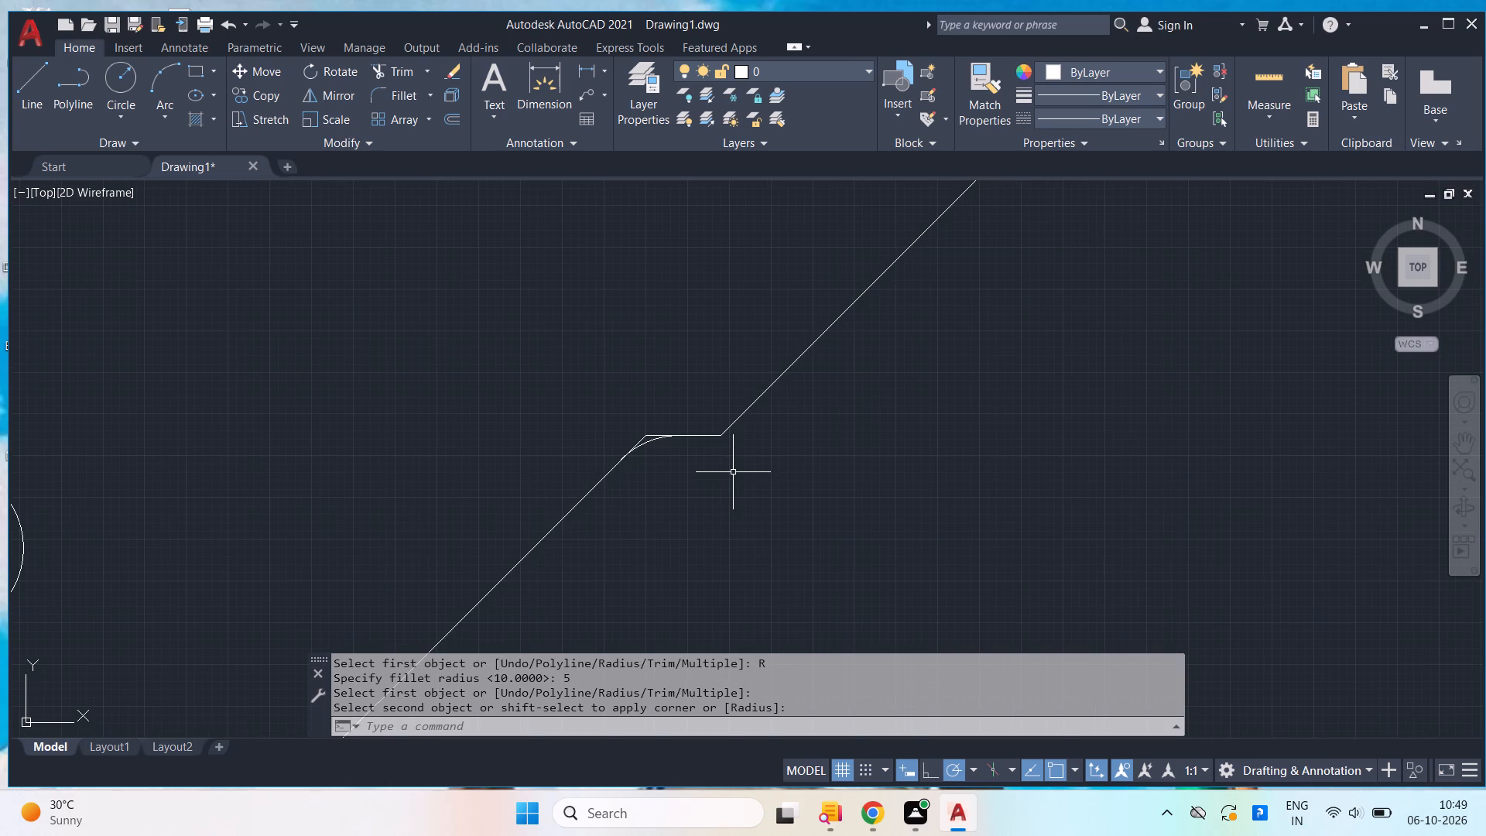
key(space)
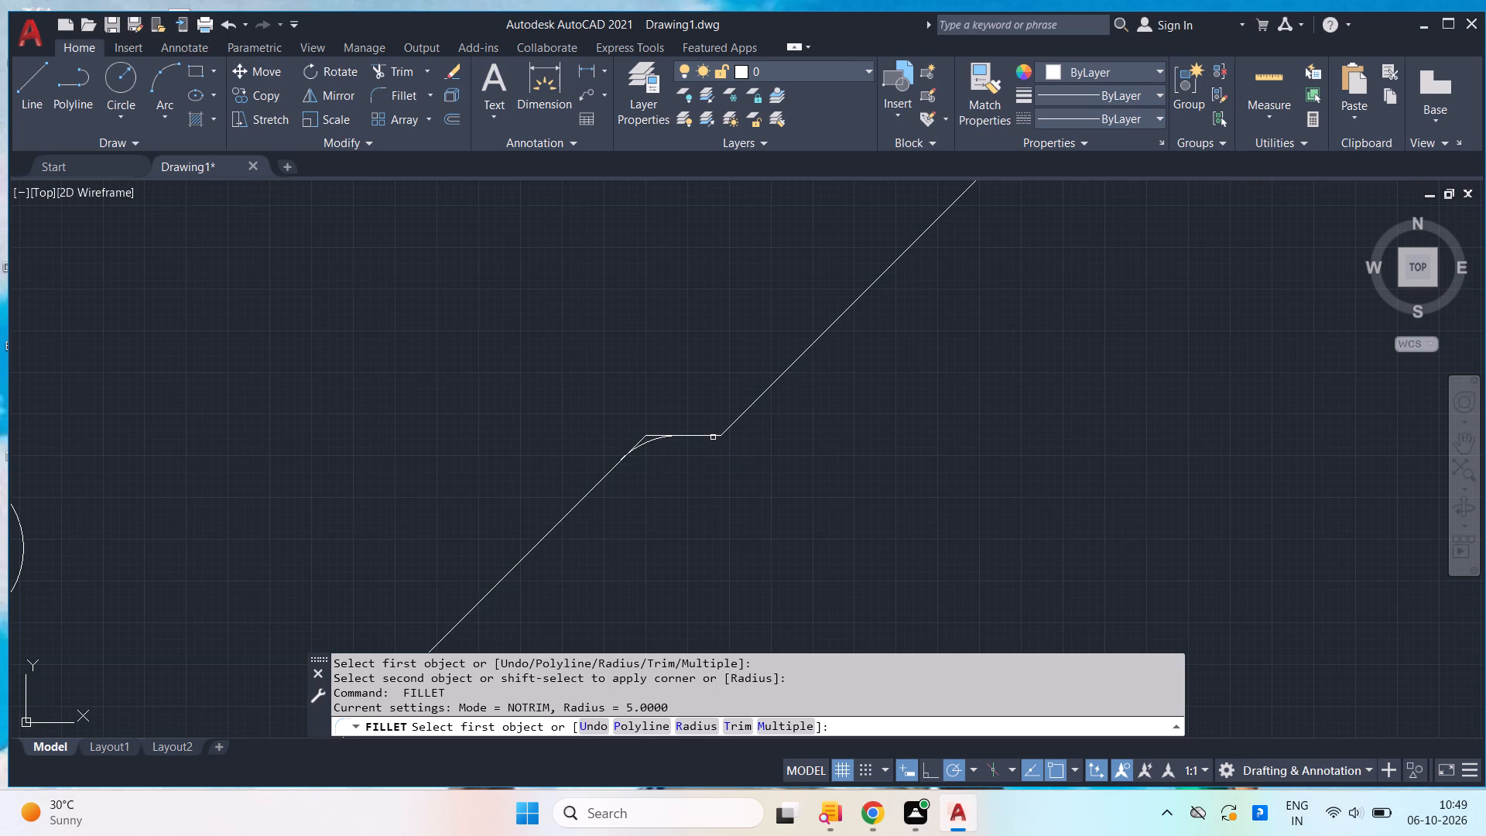
click(714, 437)
click(738, 418)
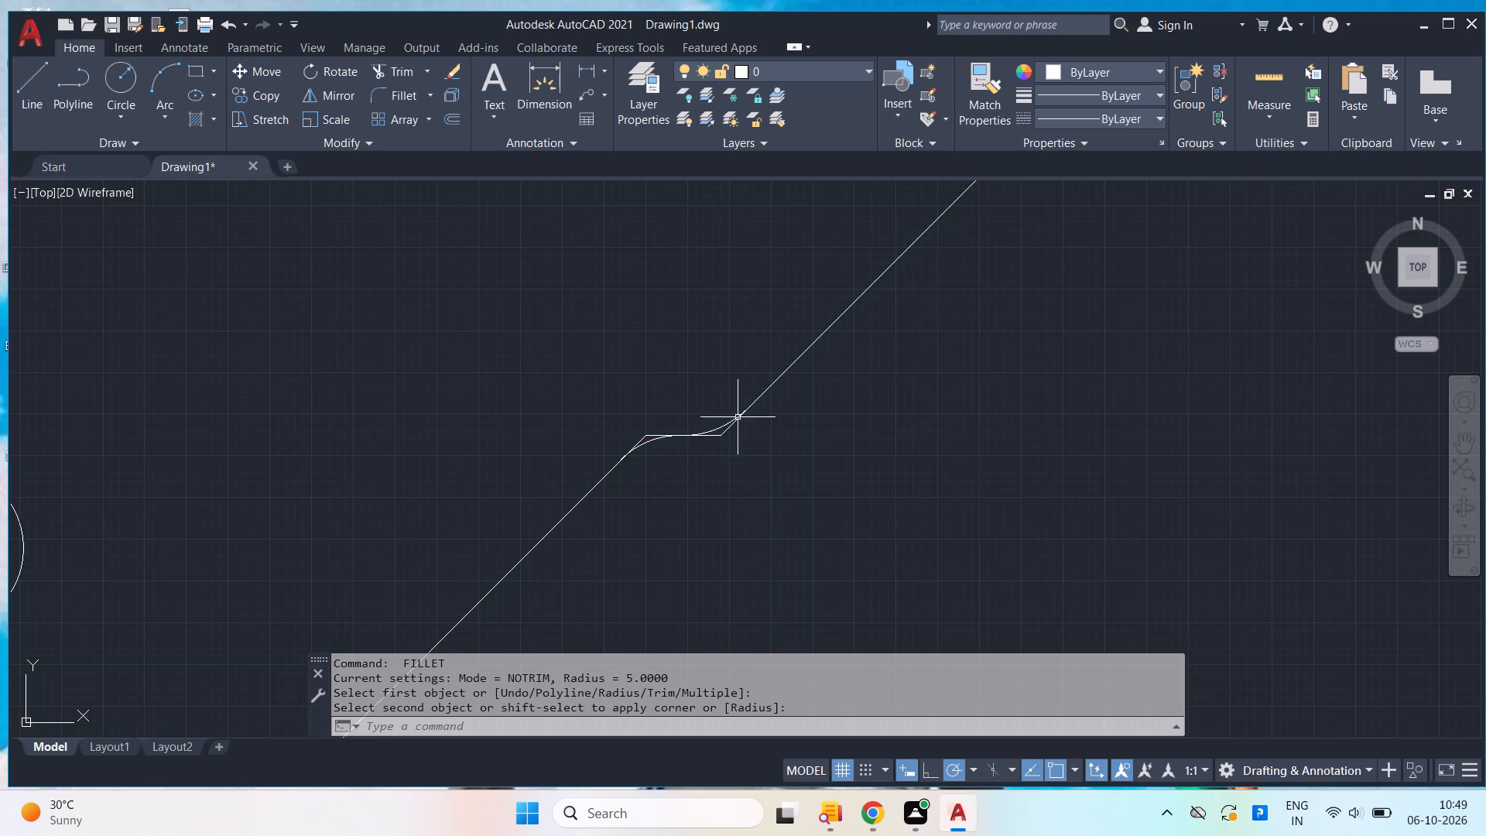
Trim the leftover line ends outside the two fillet arcs at the short step in the slanted edge.
scroll(725, 406, up, 3)
key(t)
key(r)
key(Return)
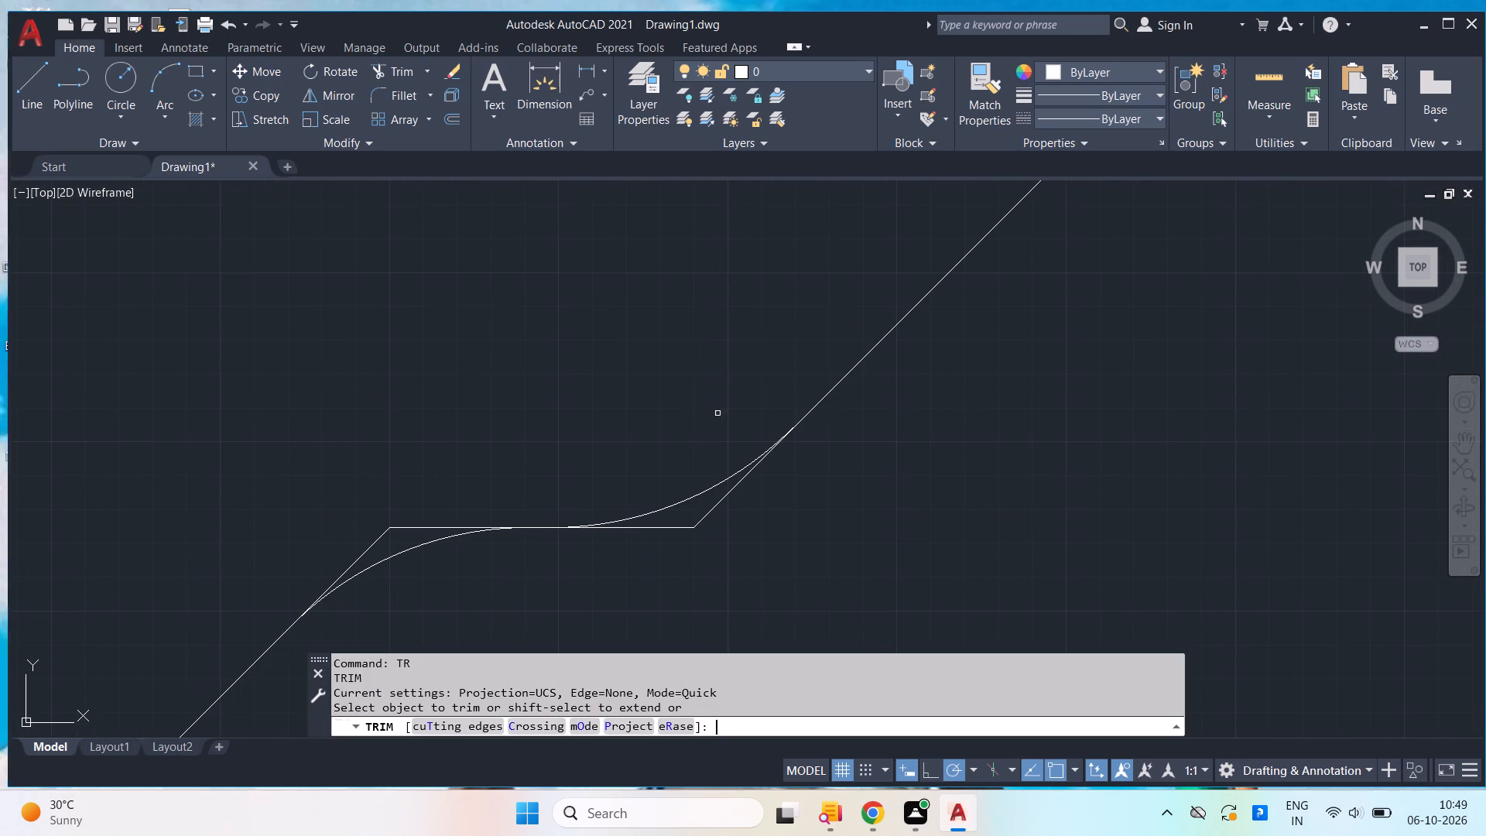
scroll(563, 495, down, 1)
scroll(498, 519, up, 2)
drag(361, 526, 366, 522)
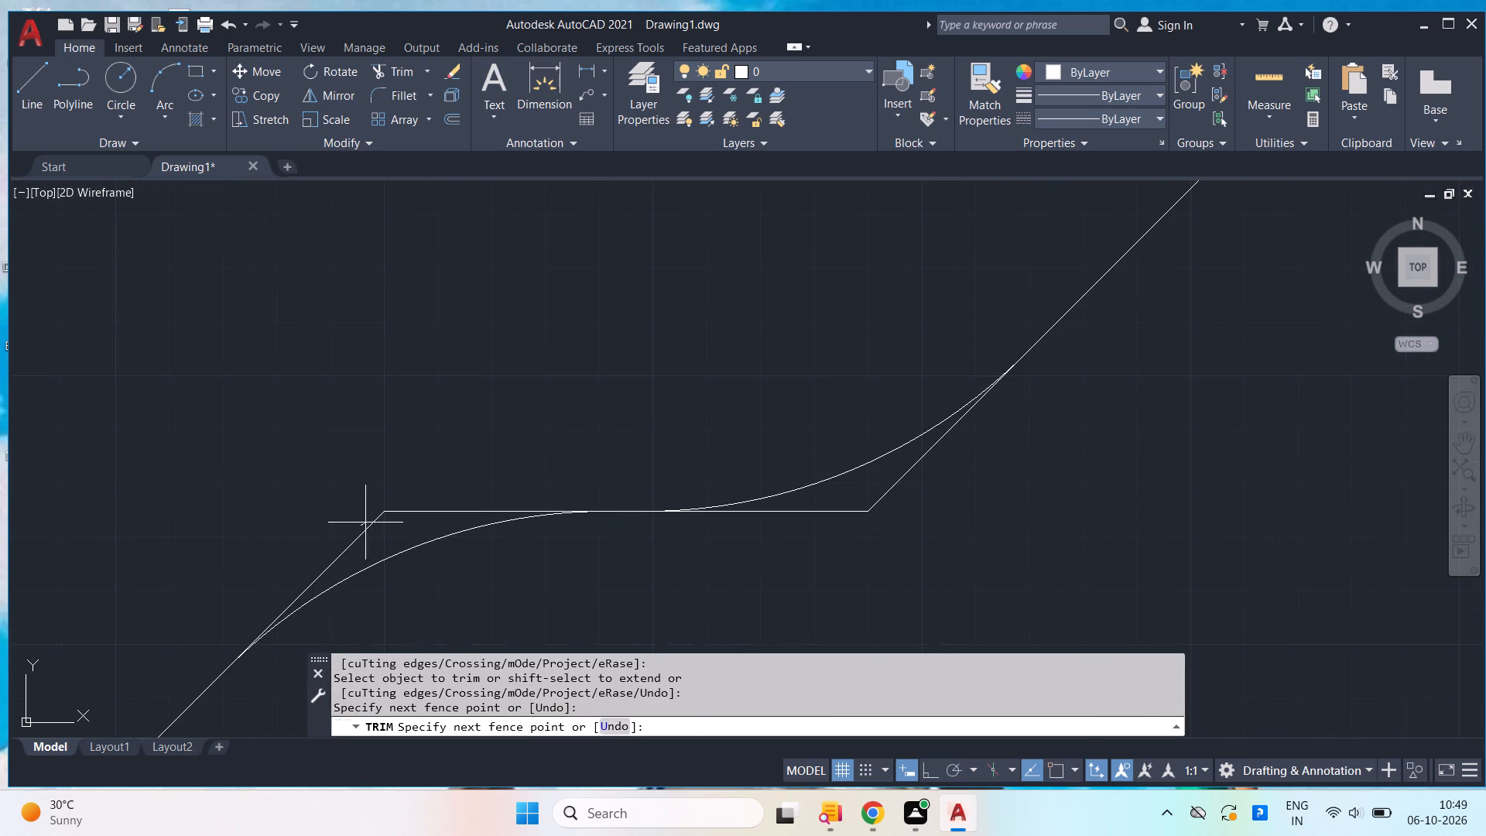
drag(366, 522, 474, 464)
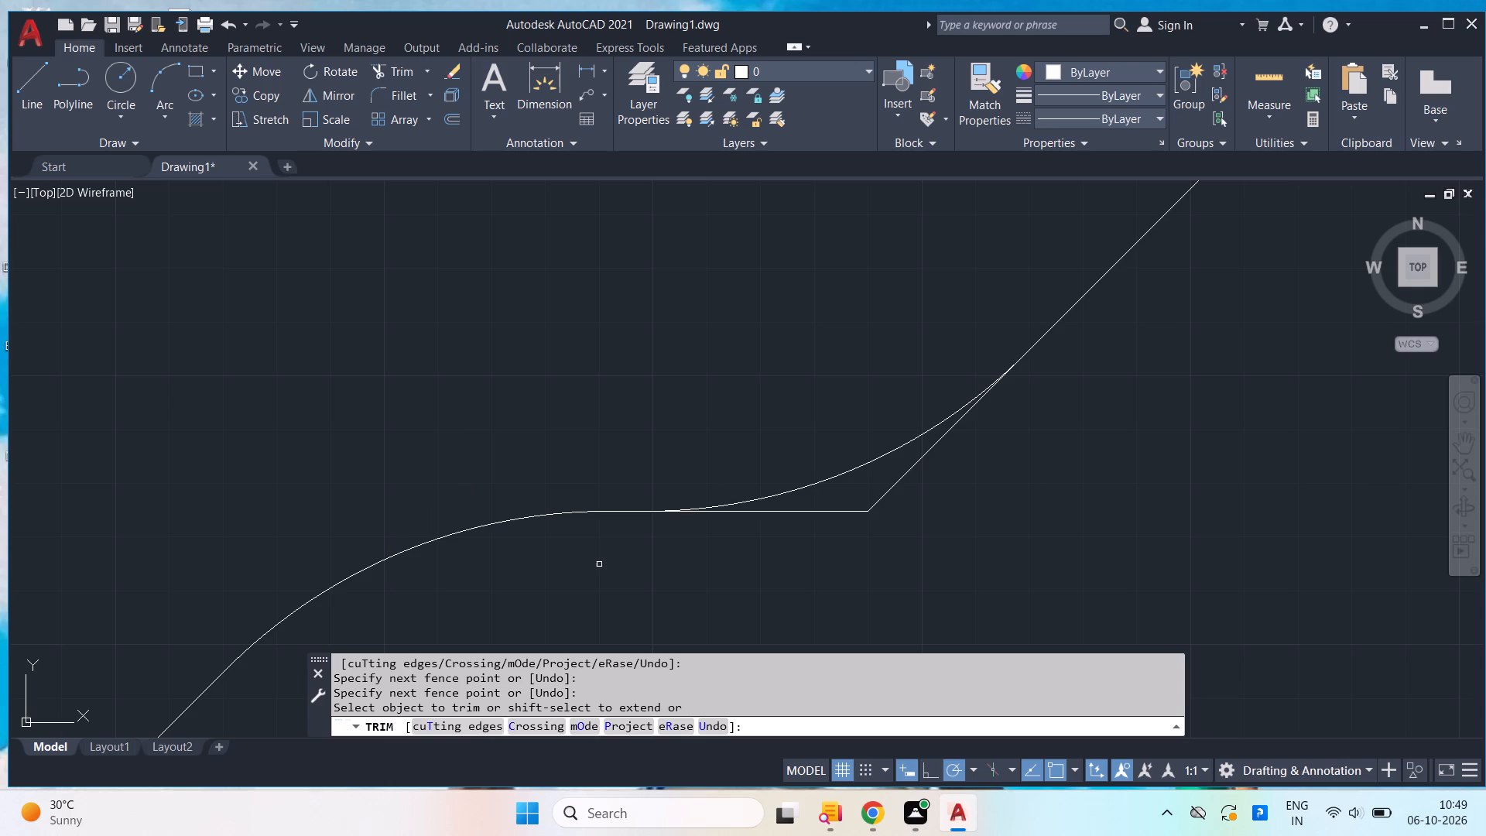
scroll(611, 542, up, 1)
drag(813, 525, 1234, 488)
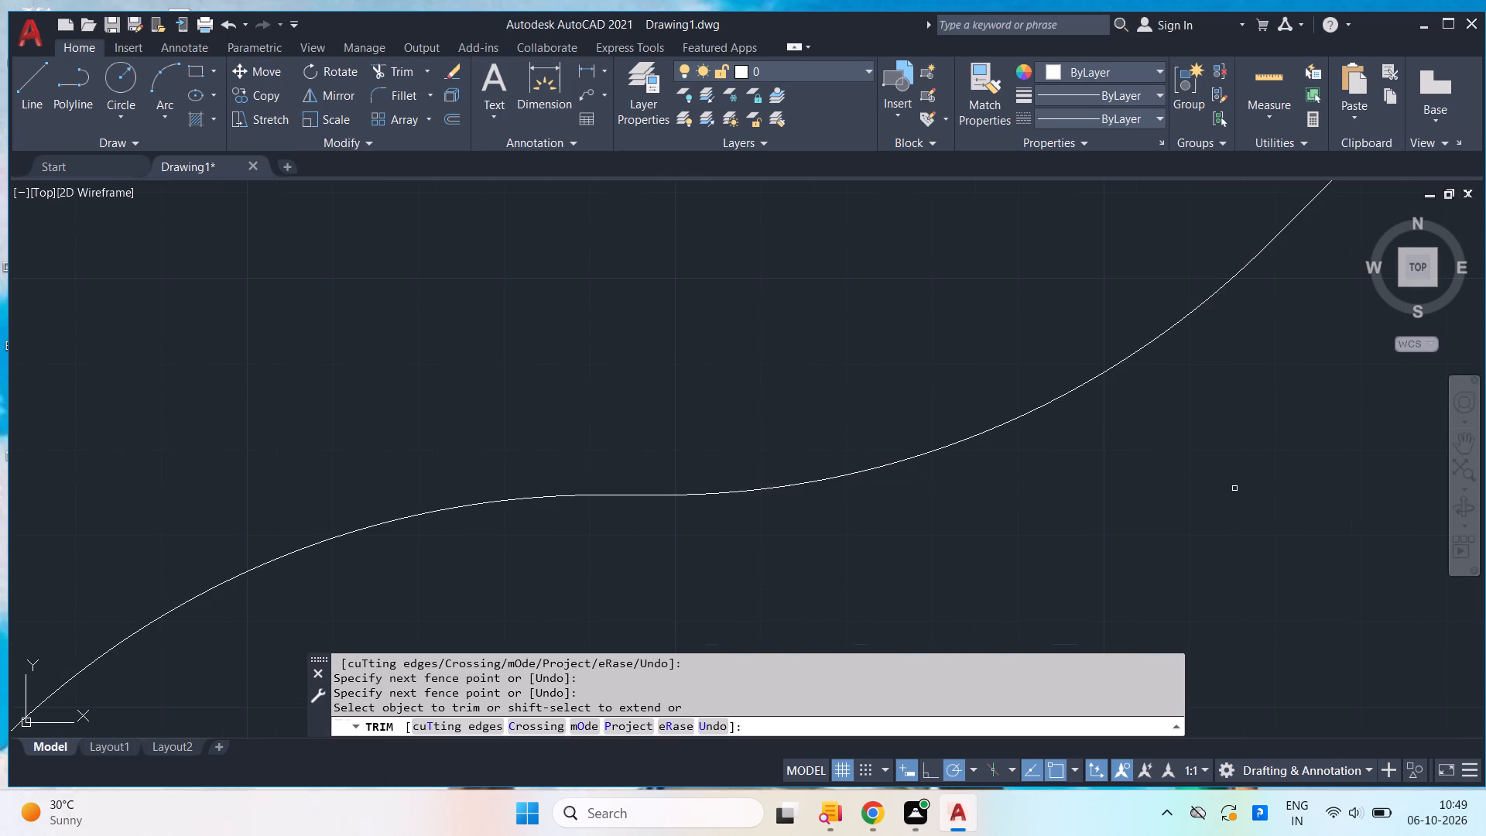
scroll(1227, 495, down, 5)
key(Escape)
Fillet the corner between the base line and the stepped slanted edge with radius 5.
scroll(1219, 616, down, 2)
middle_drag(1188, 567, 1138, 492)
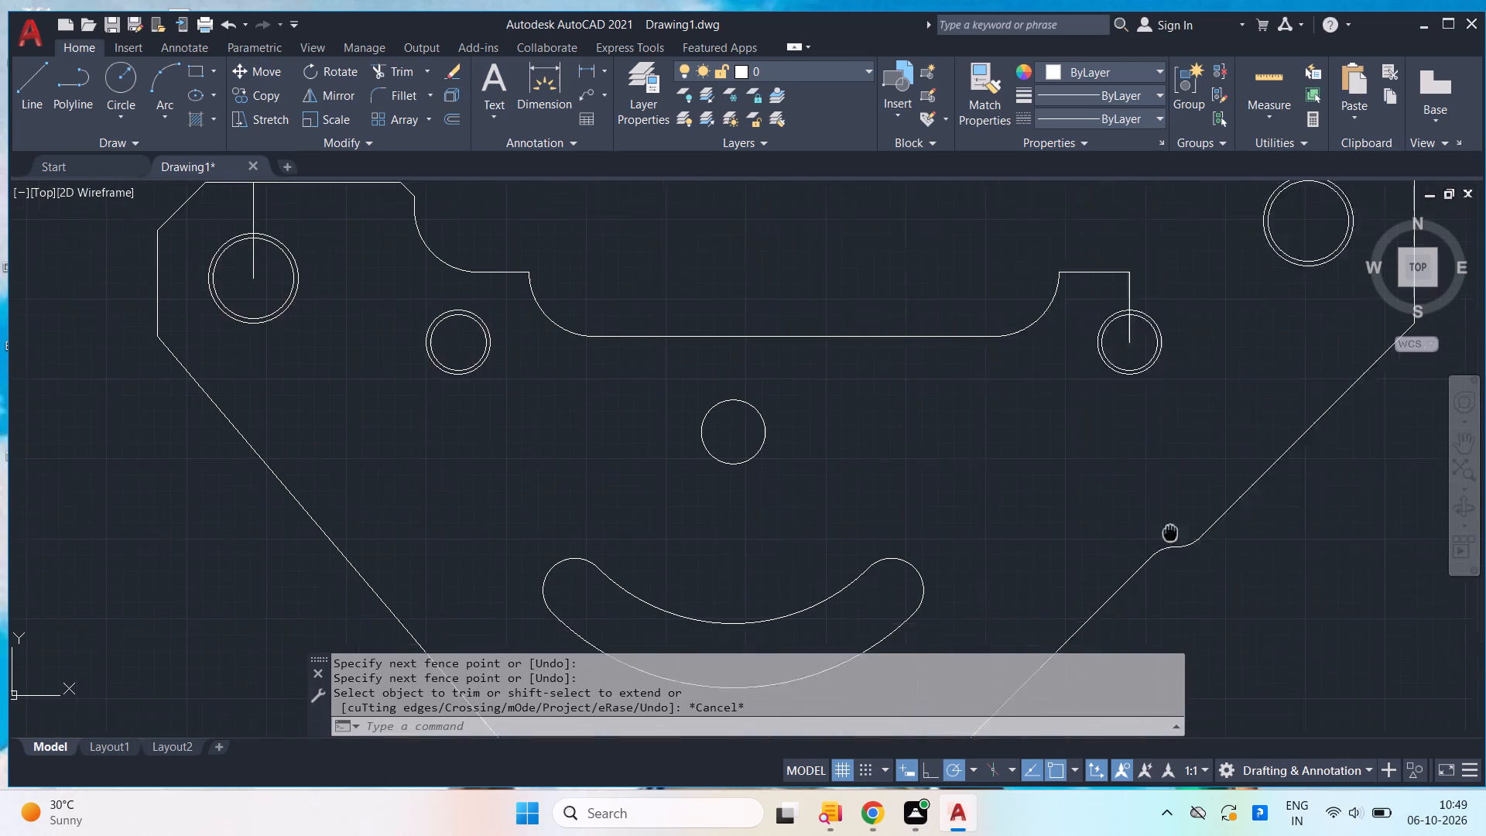
middle_drag(1138, 492, 1009, 355)
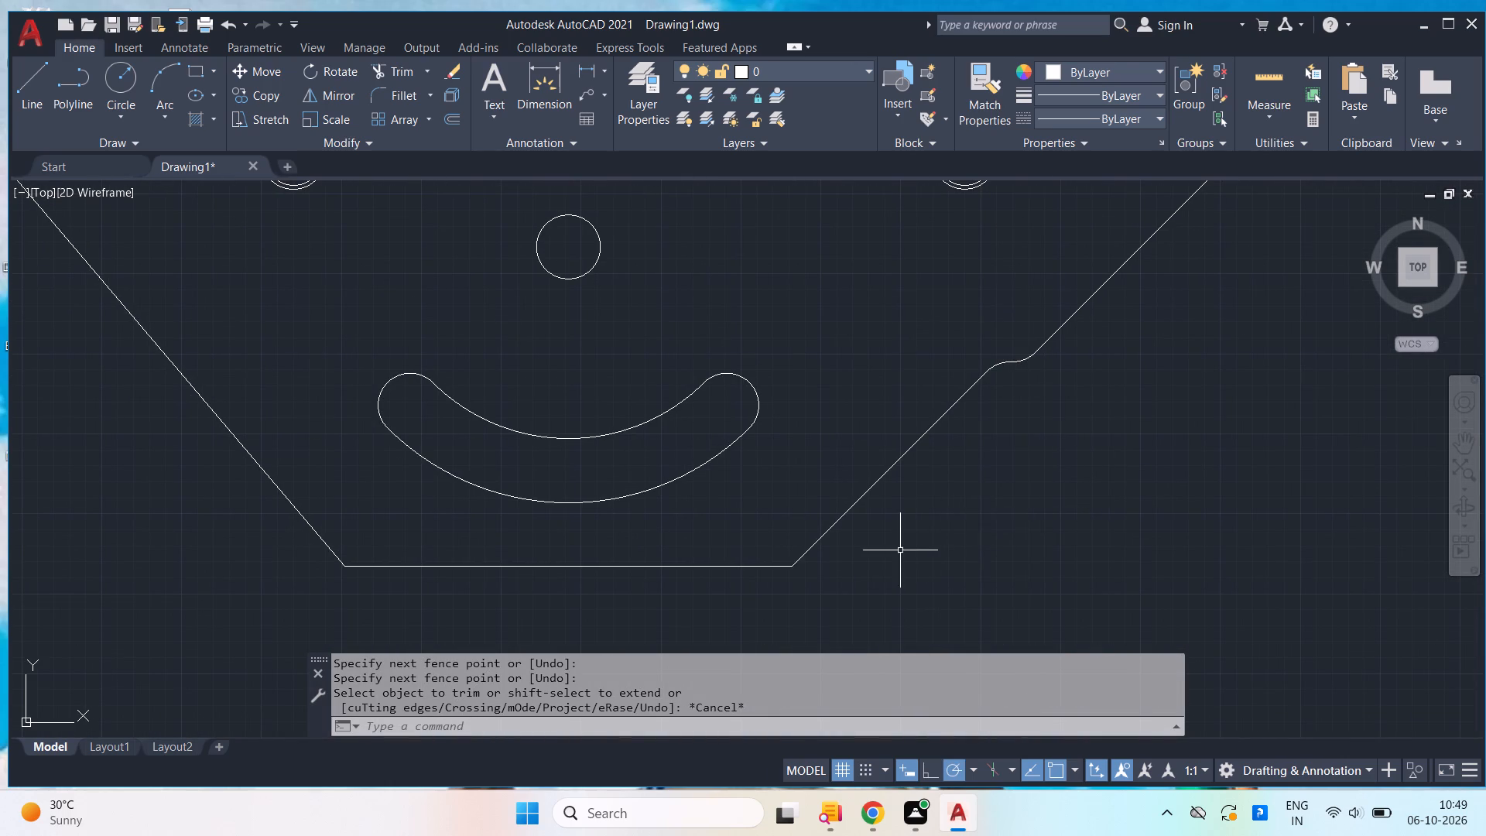
scroll(808, 591, up, 2)
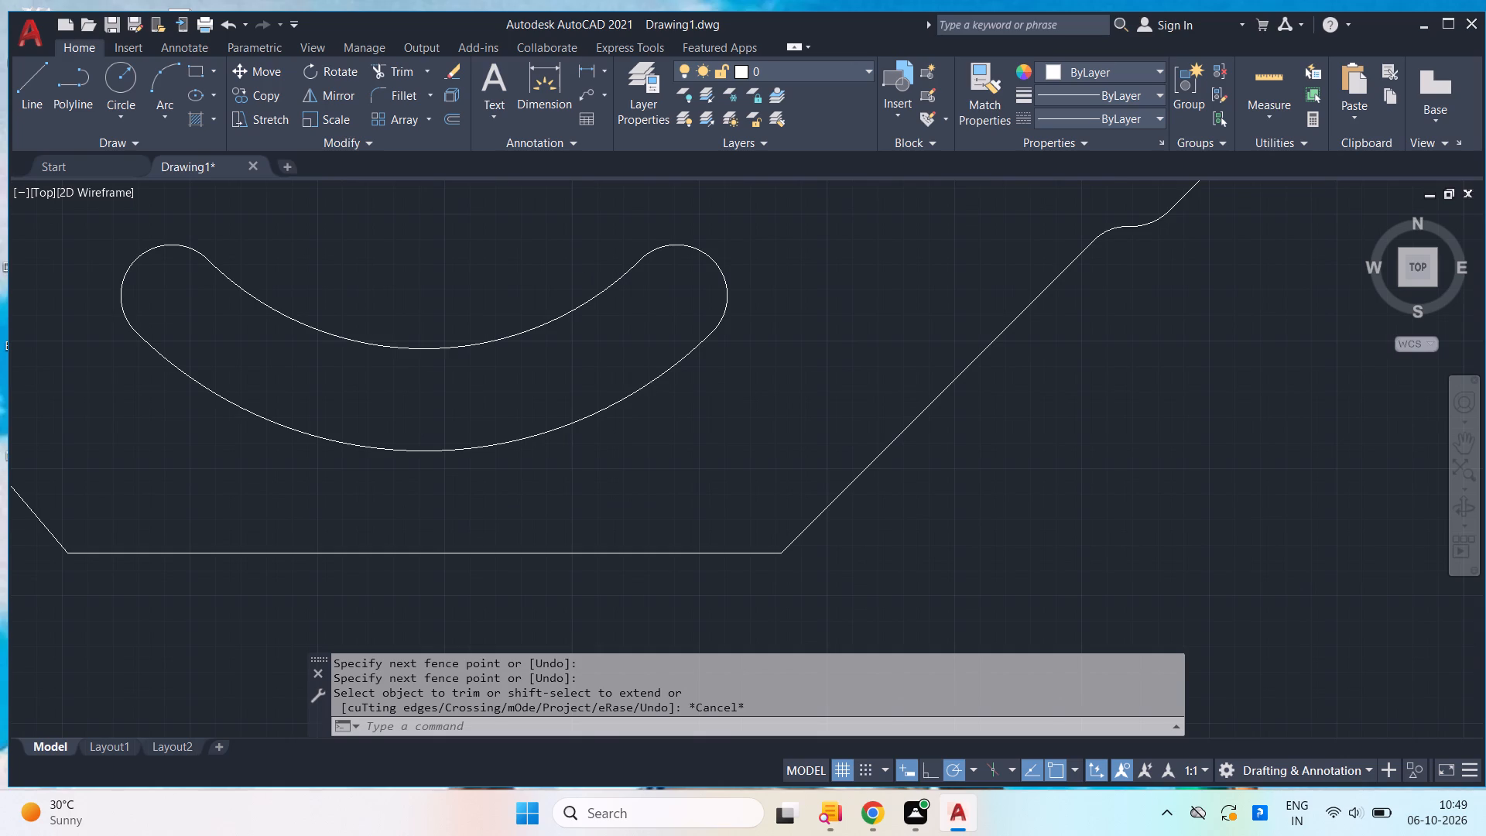
key(f)
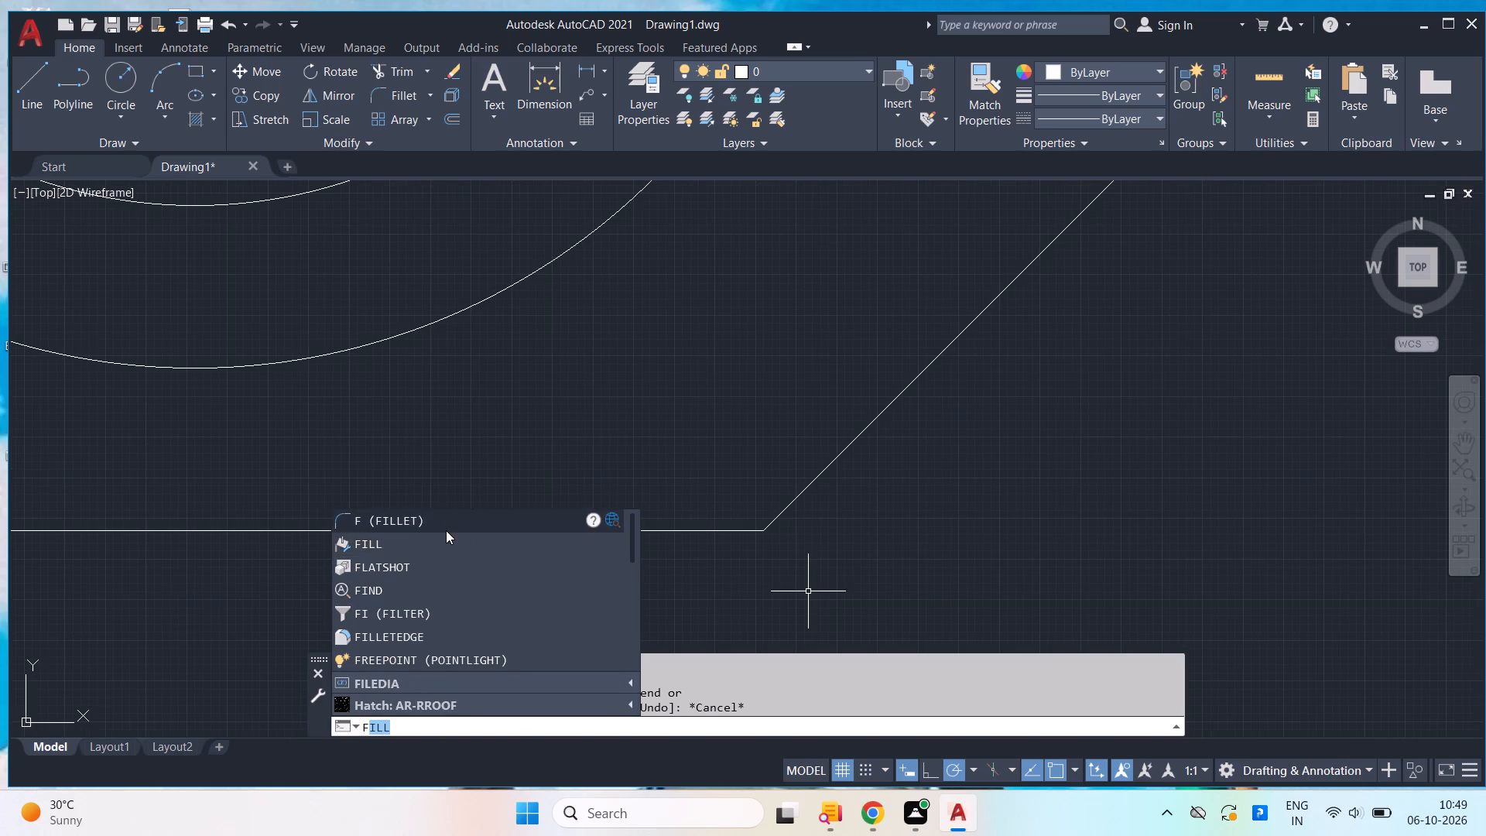
click(446, 530)
click(700, 718)
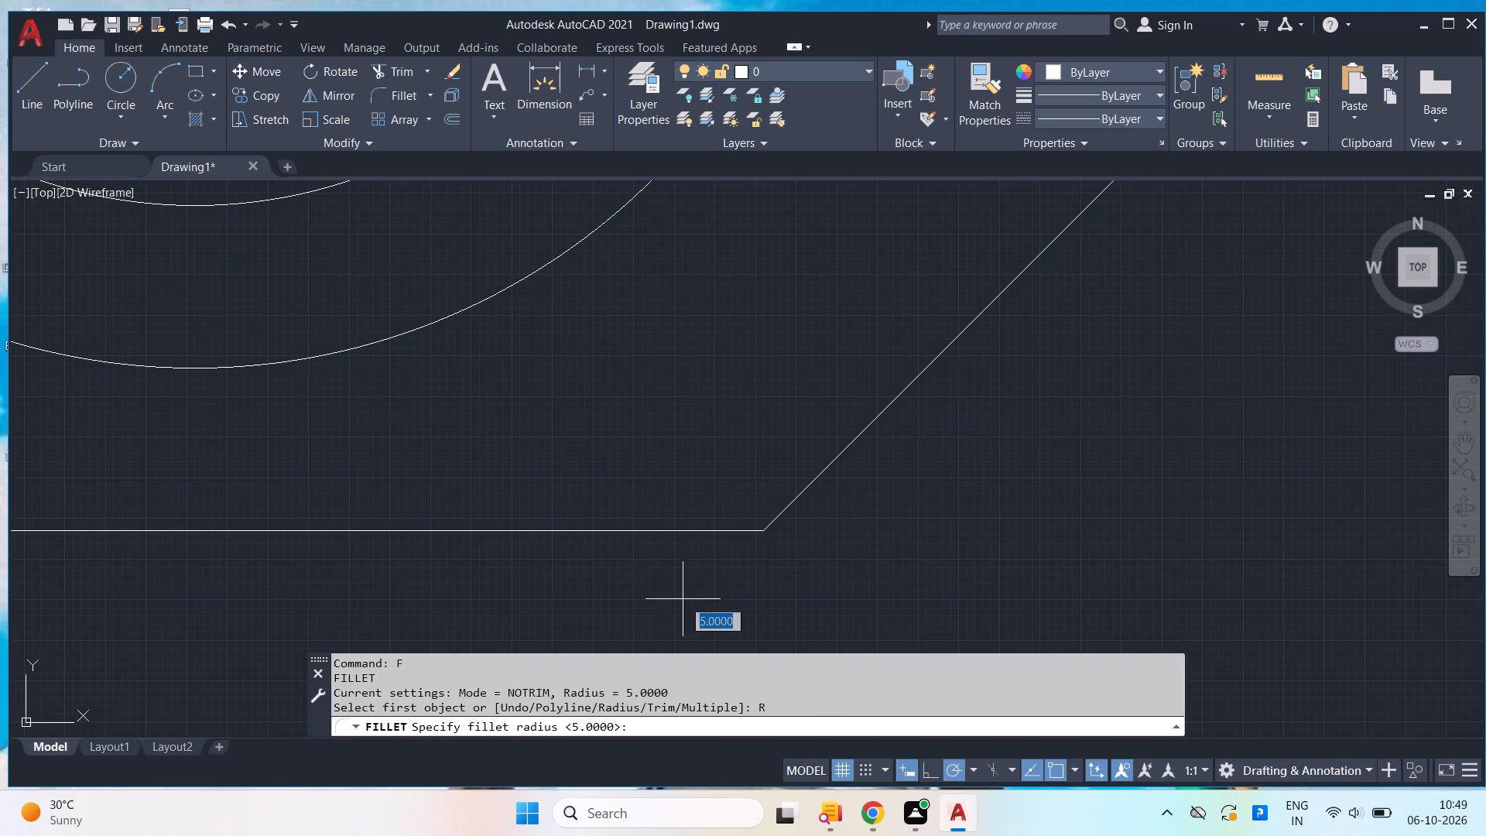
key(Return)
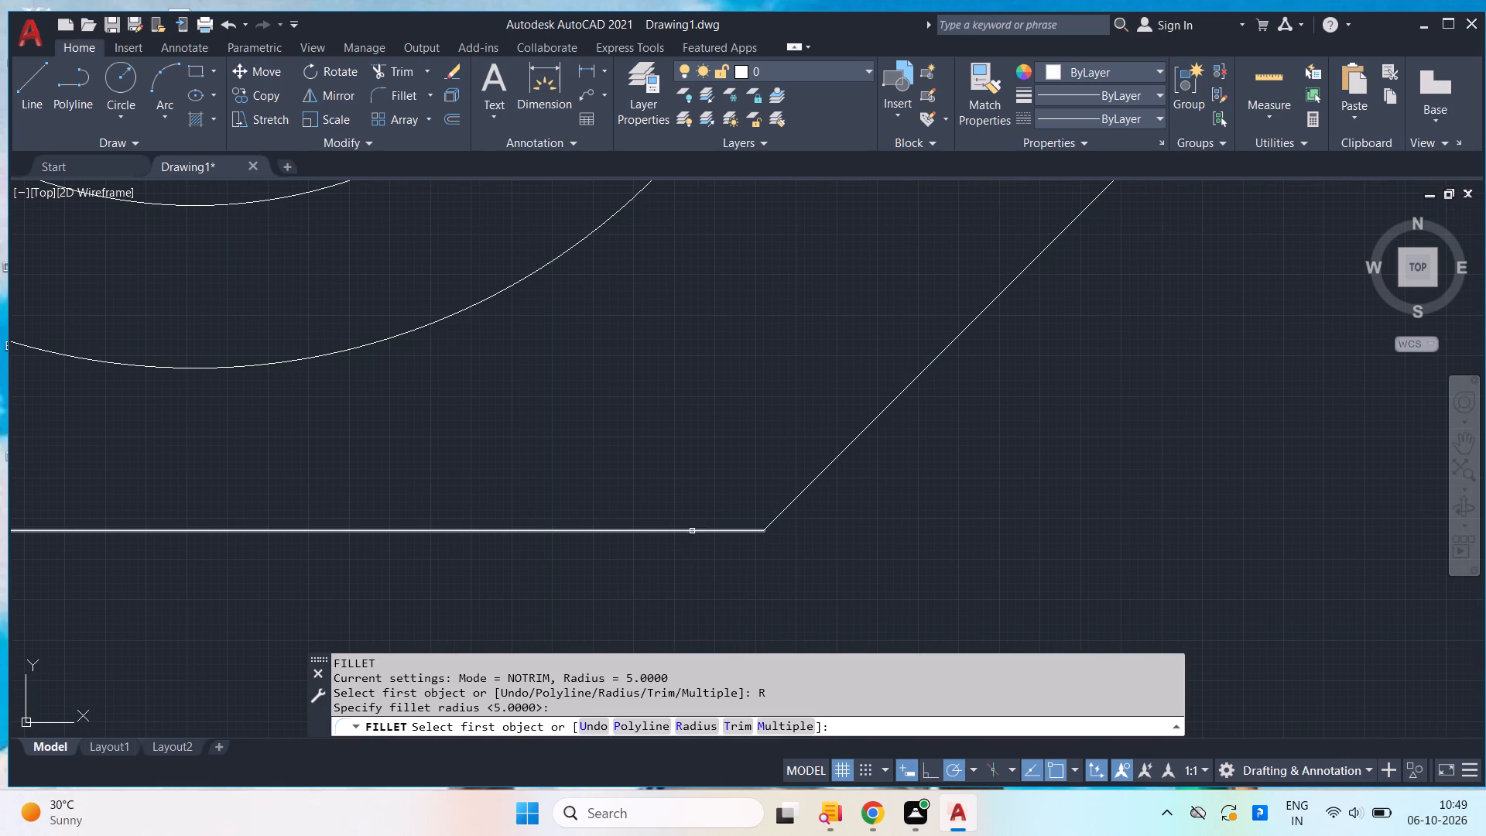
click(724, 529)
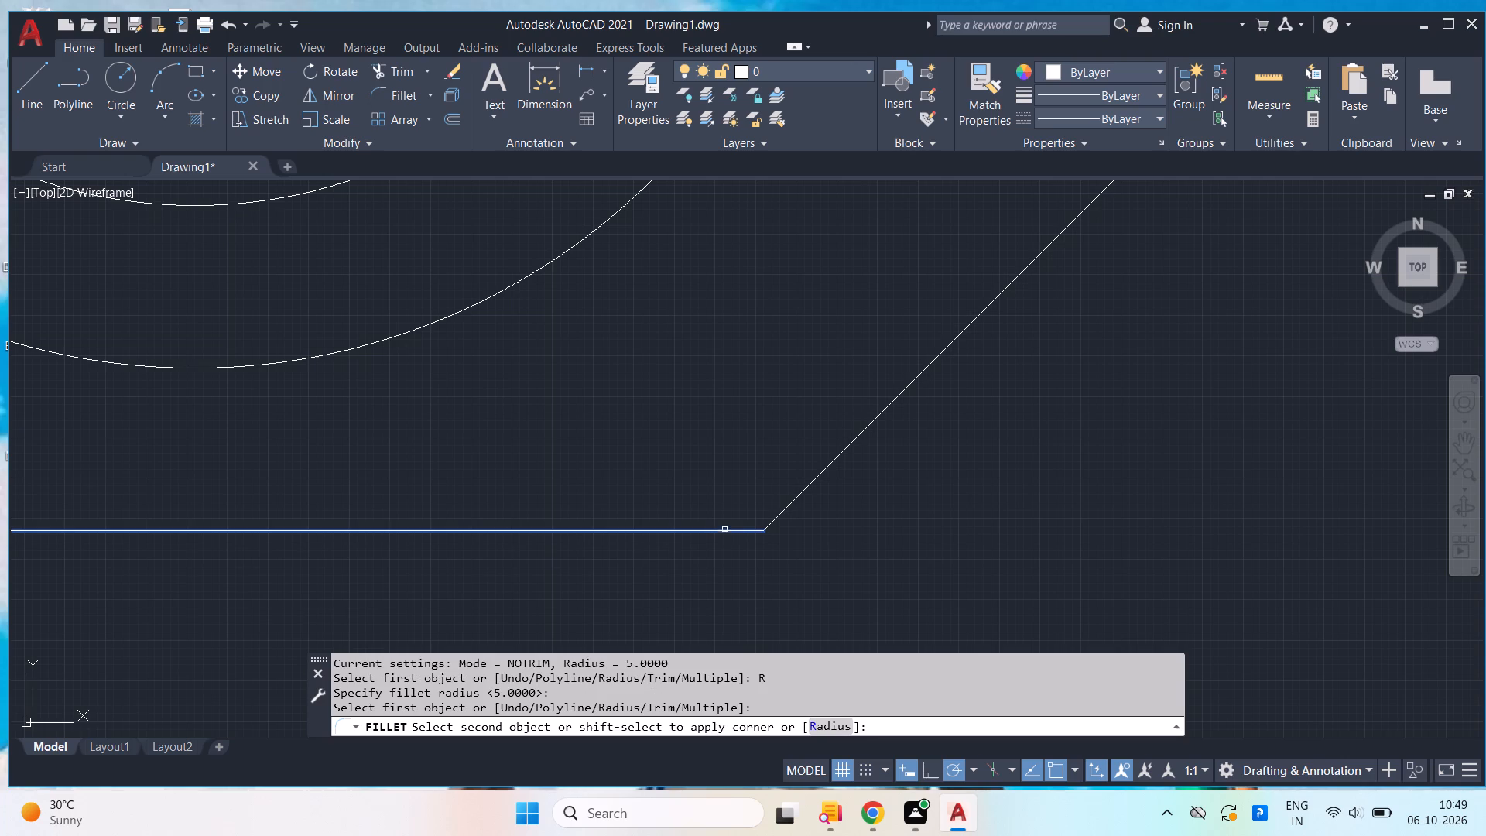
click(796, 498)
Fillet the corner between the base line and the opposite, unstepped slanted edge with radius 5.
key(space)
middle_drag(533, 585, 758, 516)
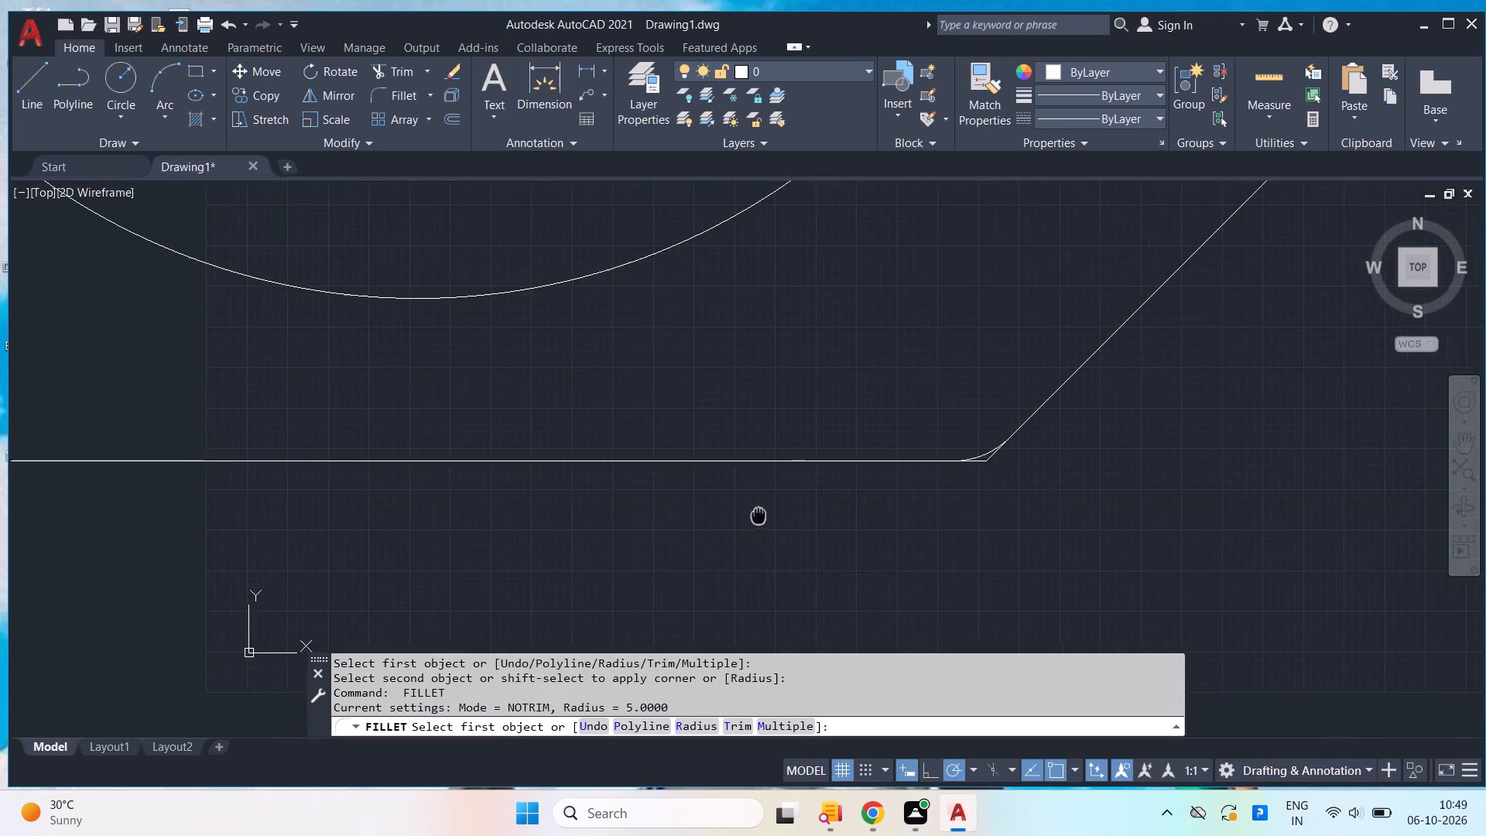
middle_drag(758, 516, 801, 522)
middle_drag(445, 523, 948, 509)
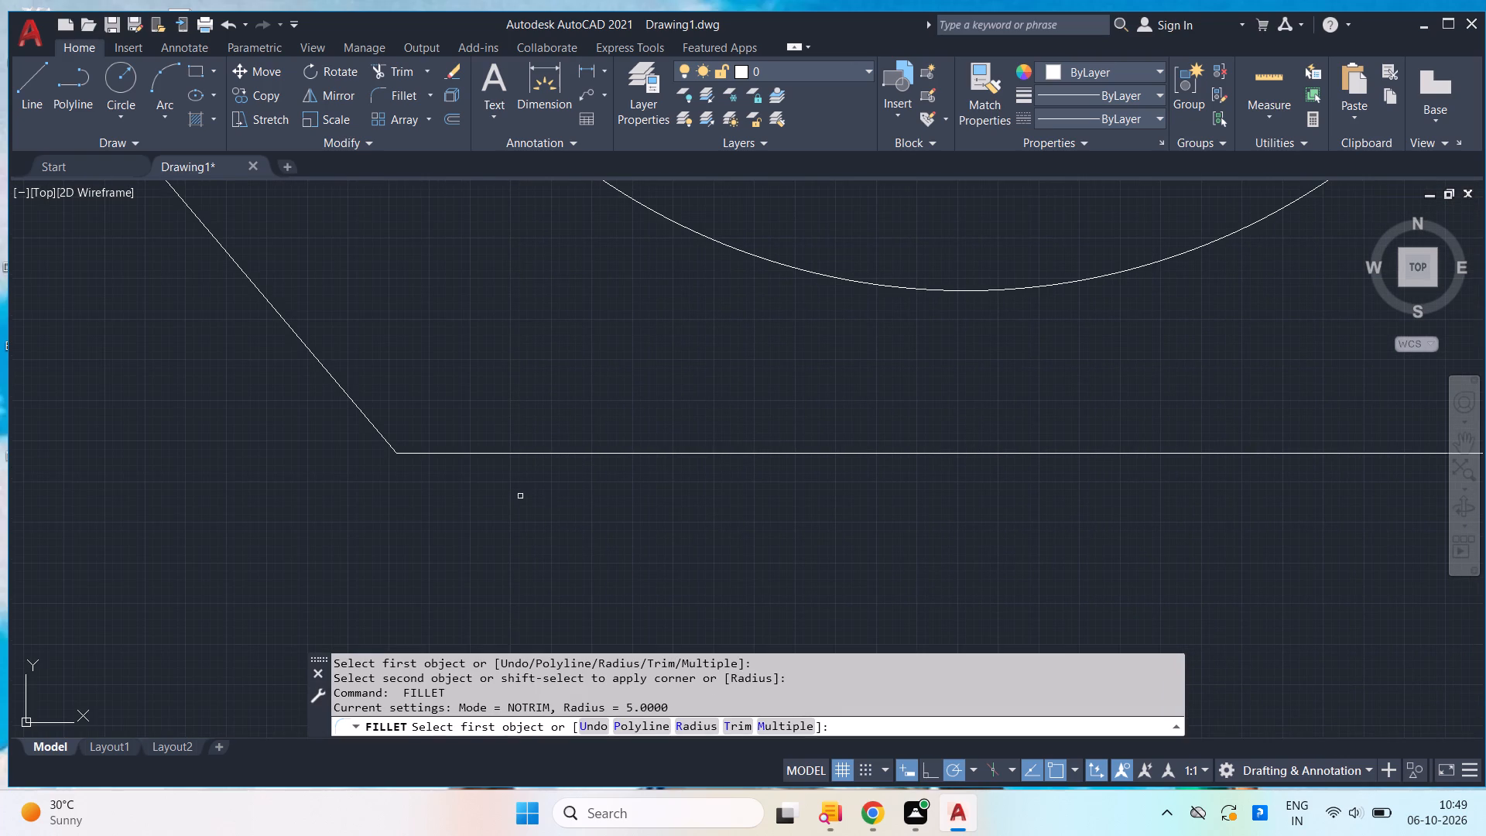
click(469, 453)
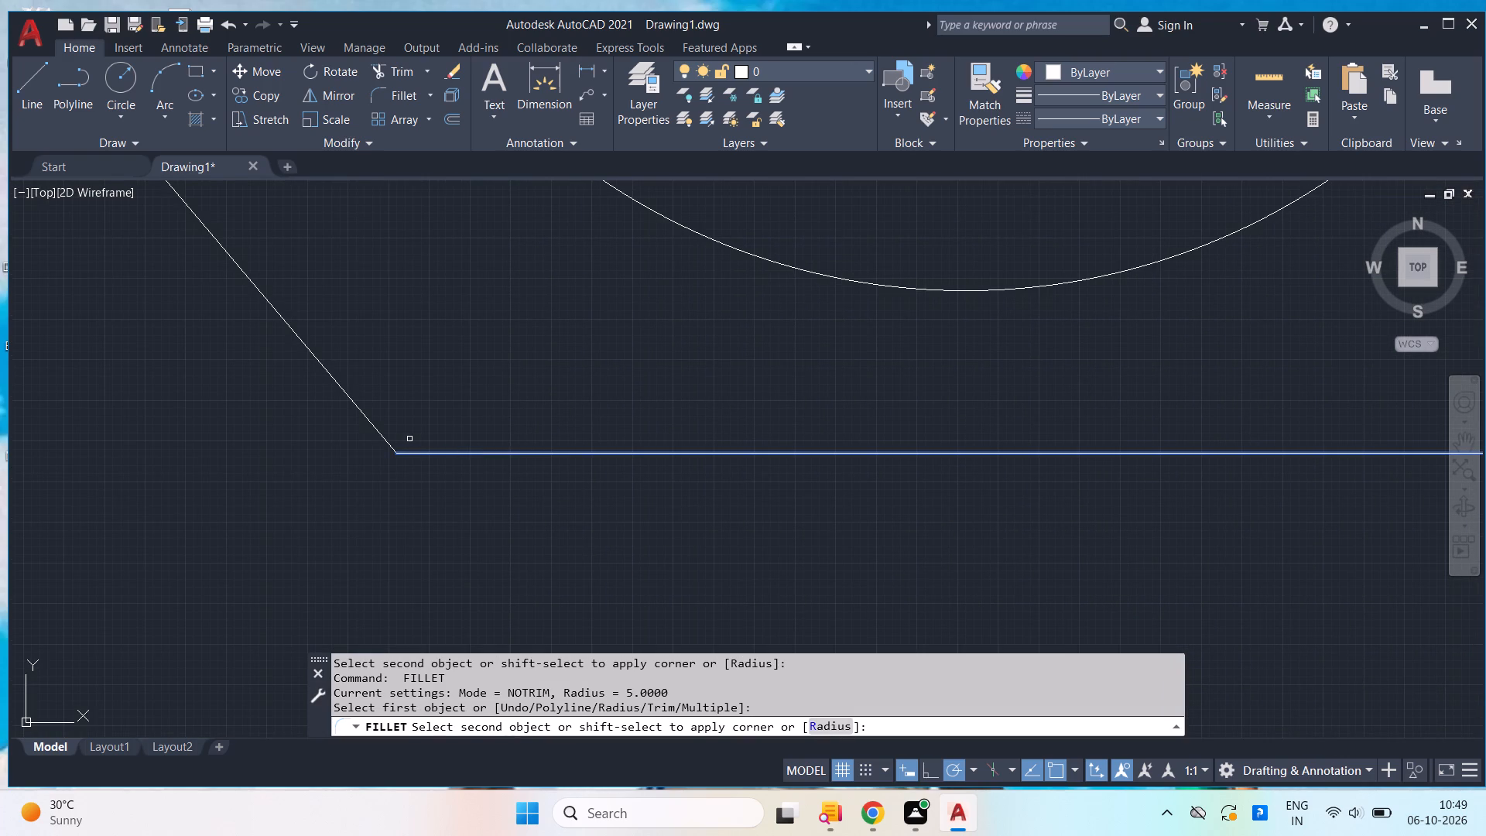
click(374, 430)
Trim the leftover line ends outside the fillet arcs at both base corners.
scroll(419, 380, up, 1)
text(tr)
key(Return)
drag(368, 496, 378, 493)
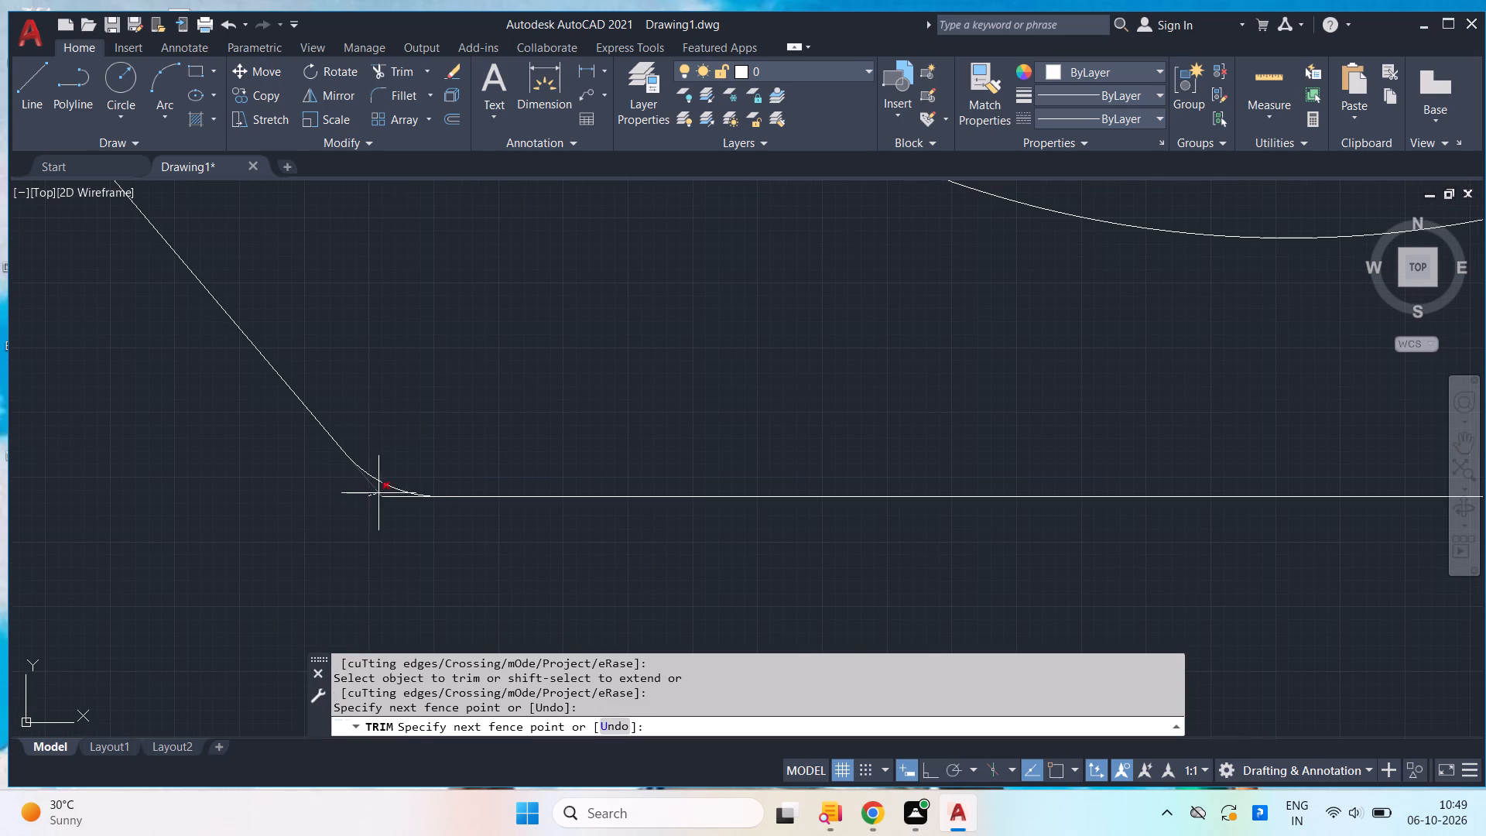
drag(378, 493, 409, 518)
scroll(913, 527, down, 1)
scroll(999, 533, down, 1)
middle_drag(1030, 549, 364, 606)
scroll(790, 585, up, 2)
scroll(721, 574, up, 1)
drag(726, 584, 752, 571)
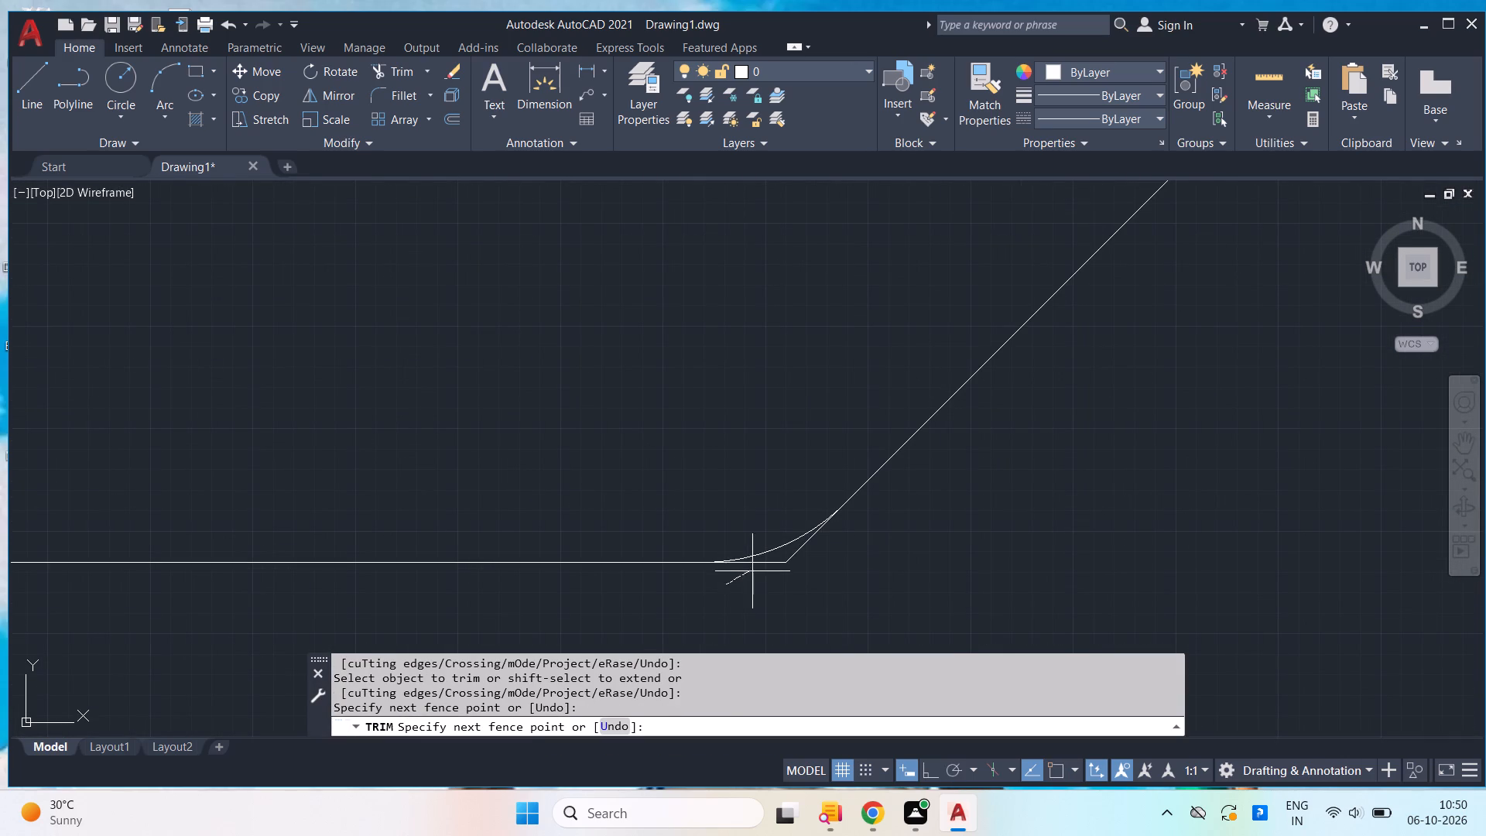
drag(752, 571, 865, 554)
scroll(860, 560, down, 2)
key(Escape)
Draw a line from the upper edge beside the larger unchamfered hole: 8 units at 225°, straight down, and across to the small ledge's end.
scroll(853, 574, down, 3)
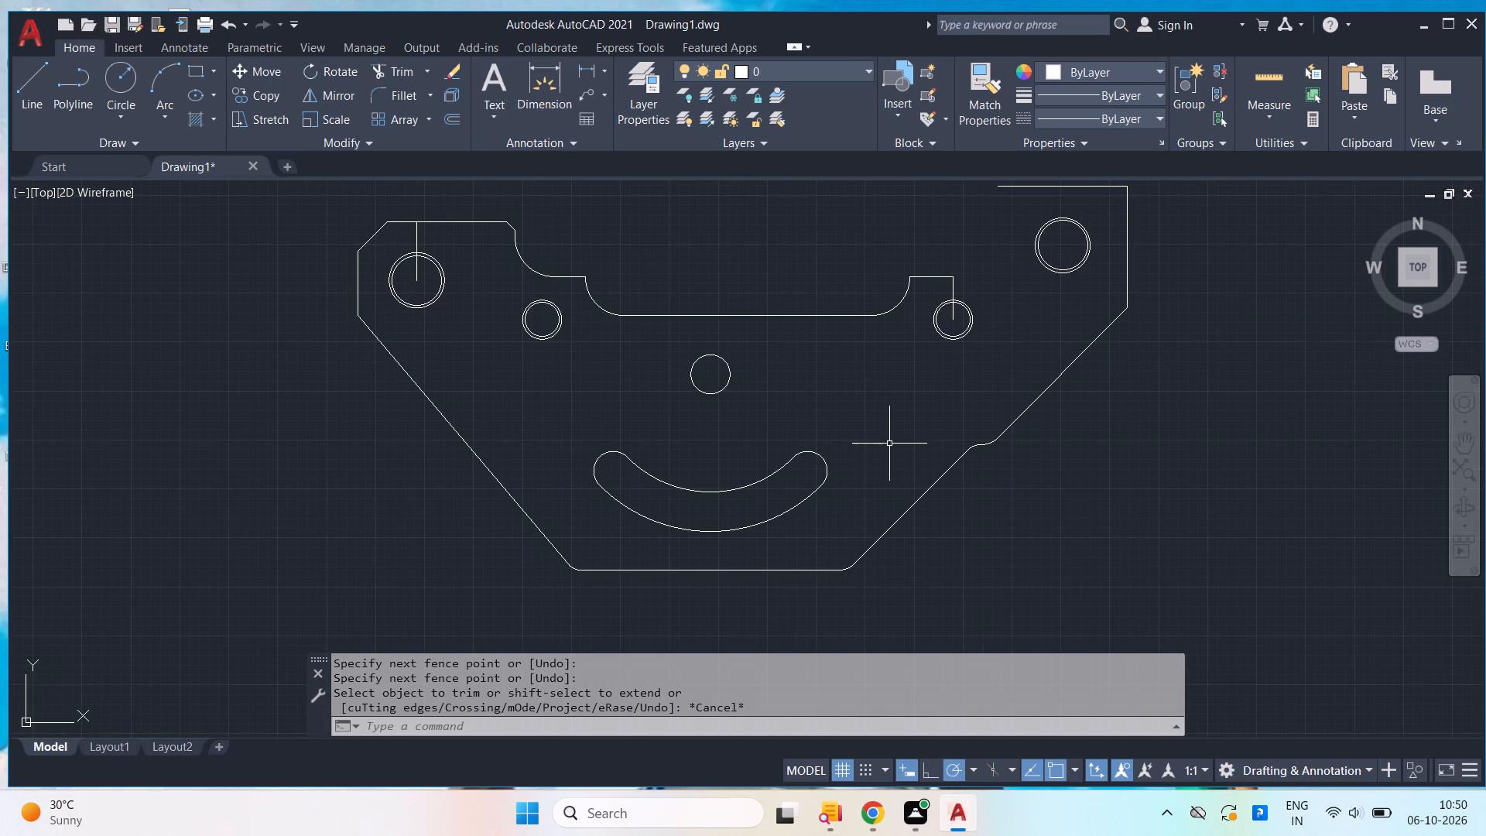
middle_drag(847, 259, 722, 412)
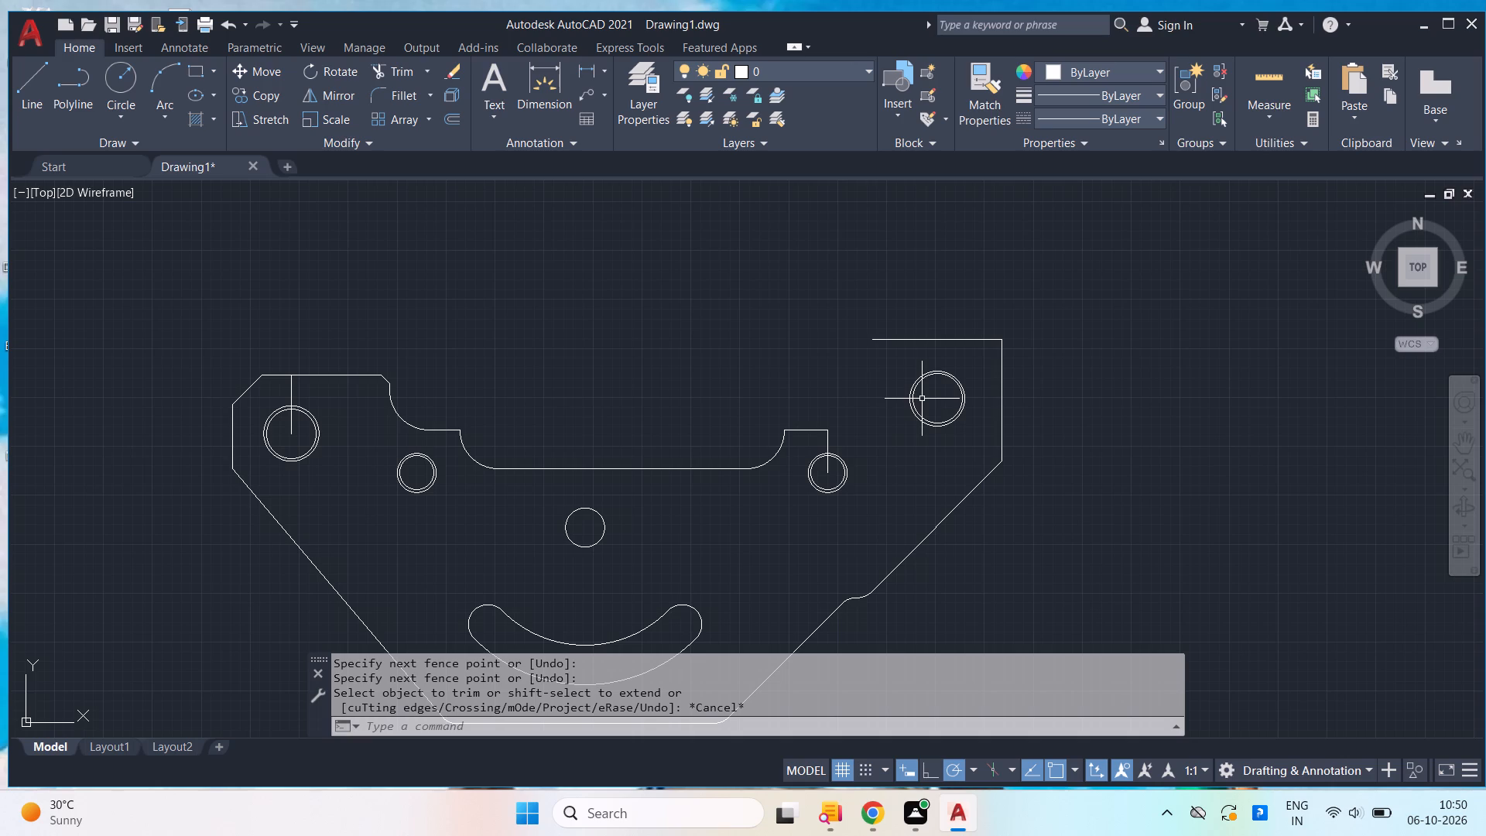
scroll(1040, 364, up, 1)
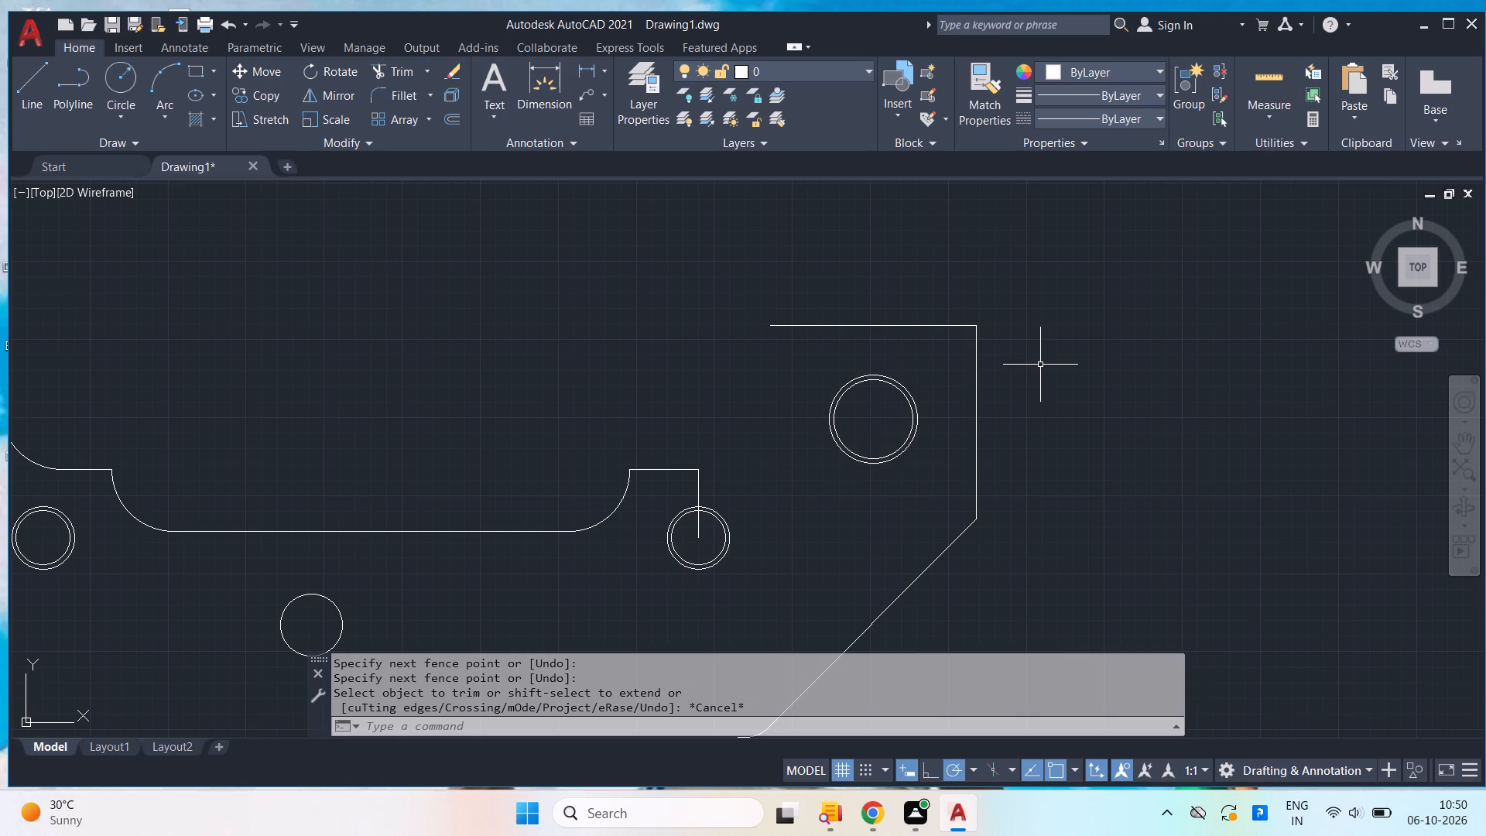
key(l)
key(Return)
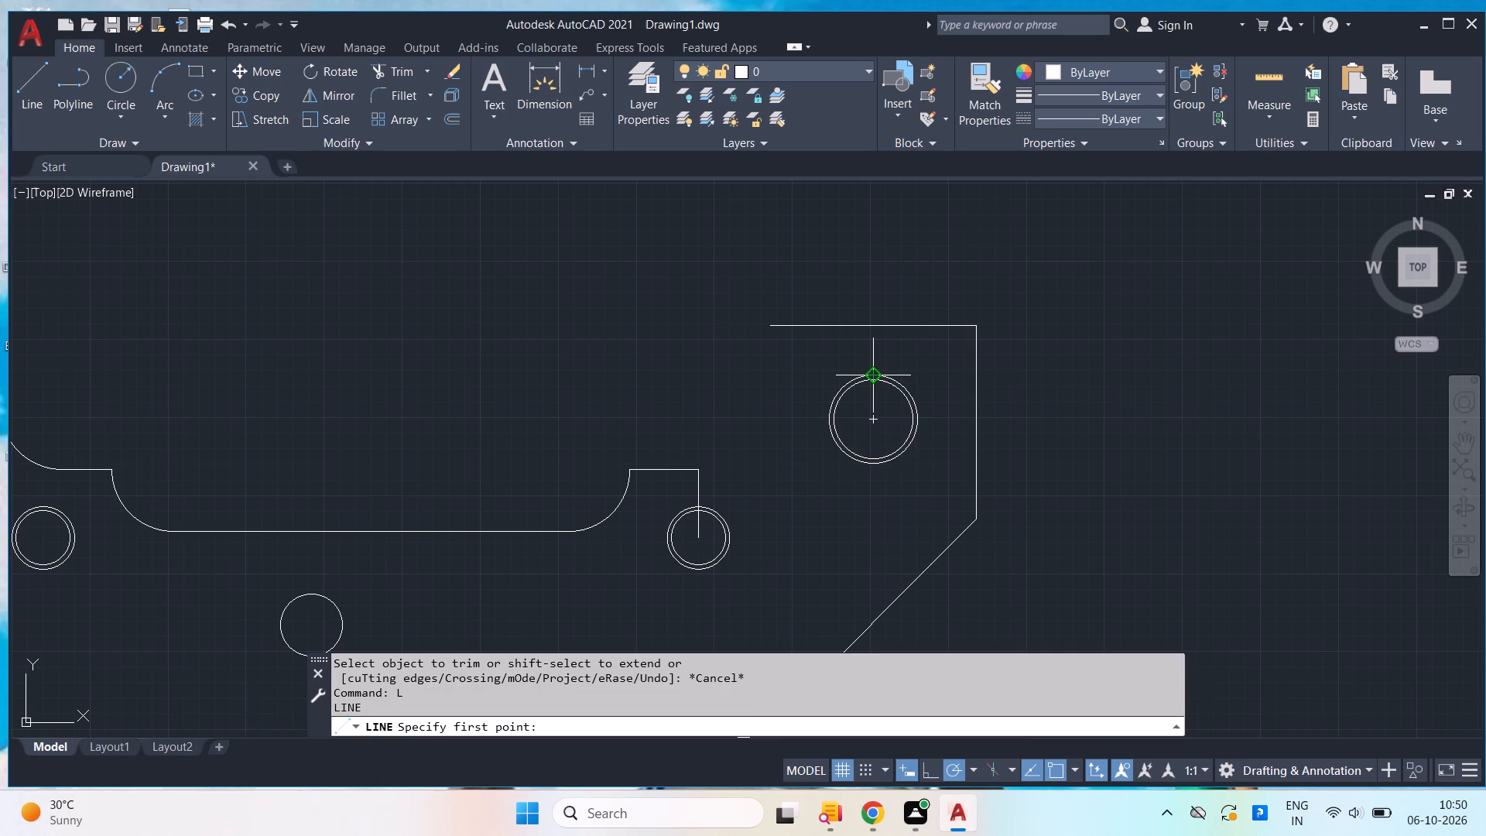
click(799, 321)
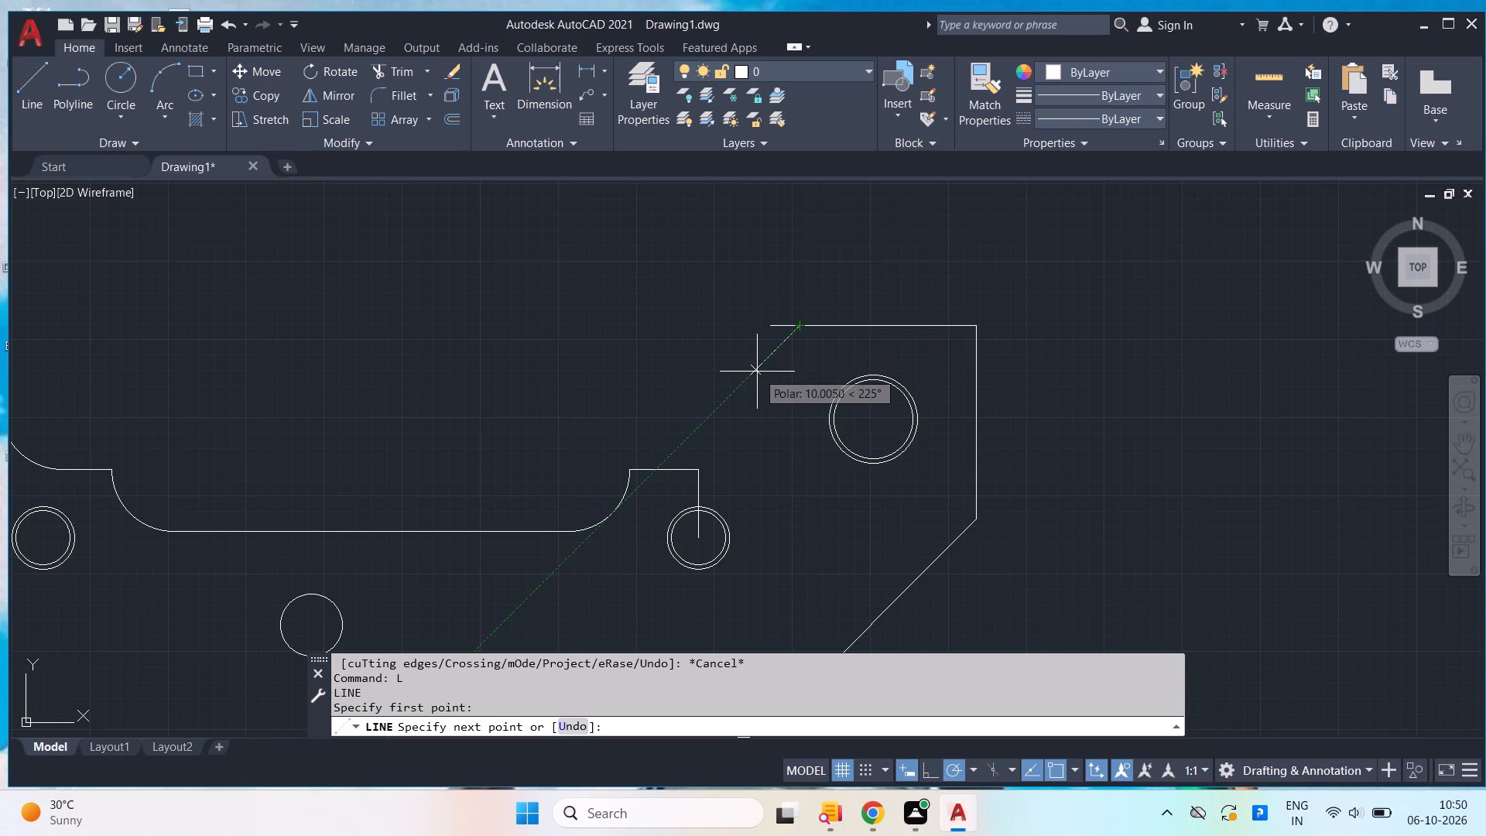
key(8)
key(Return)
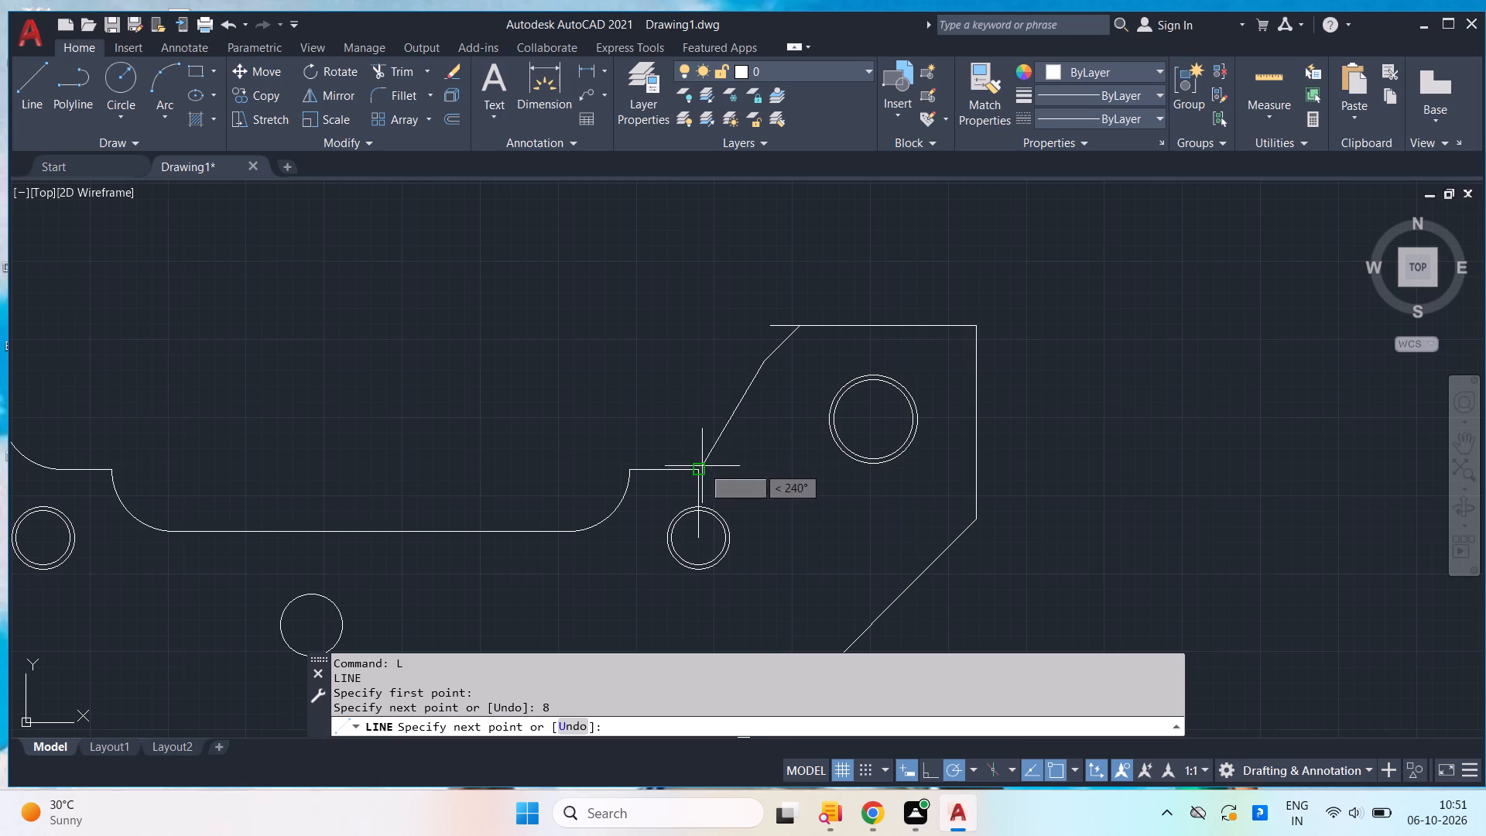
click(771, 466)
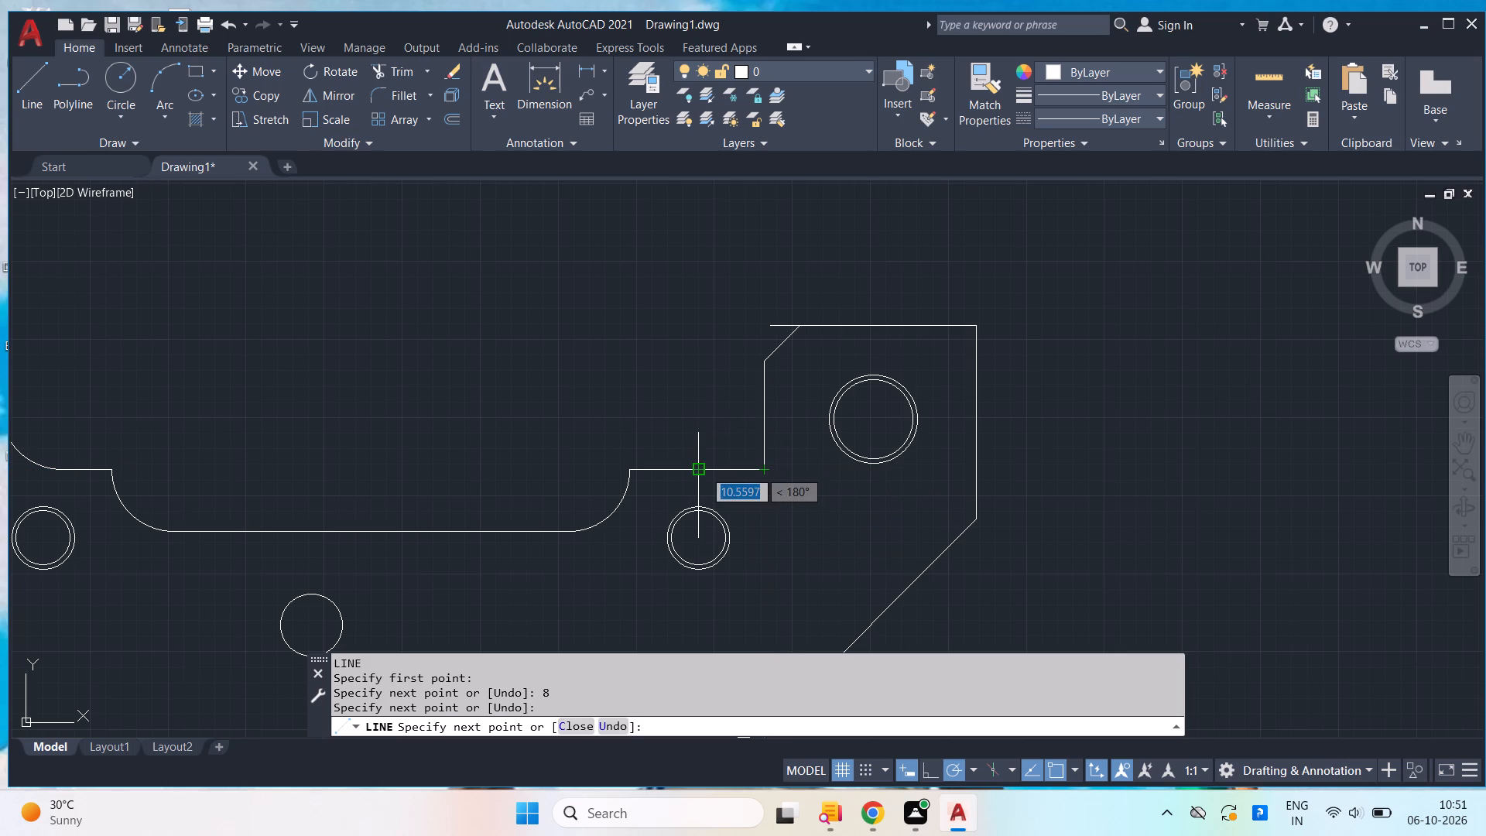
click(704, 470)
key(space)
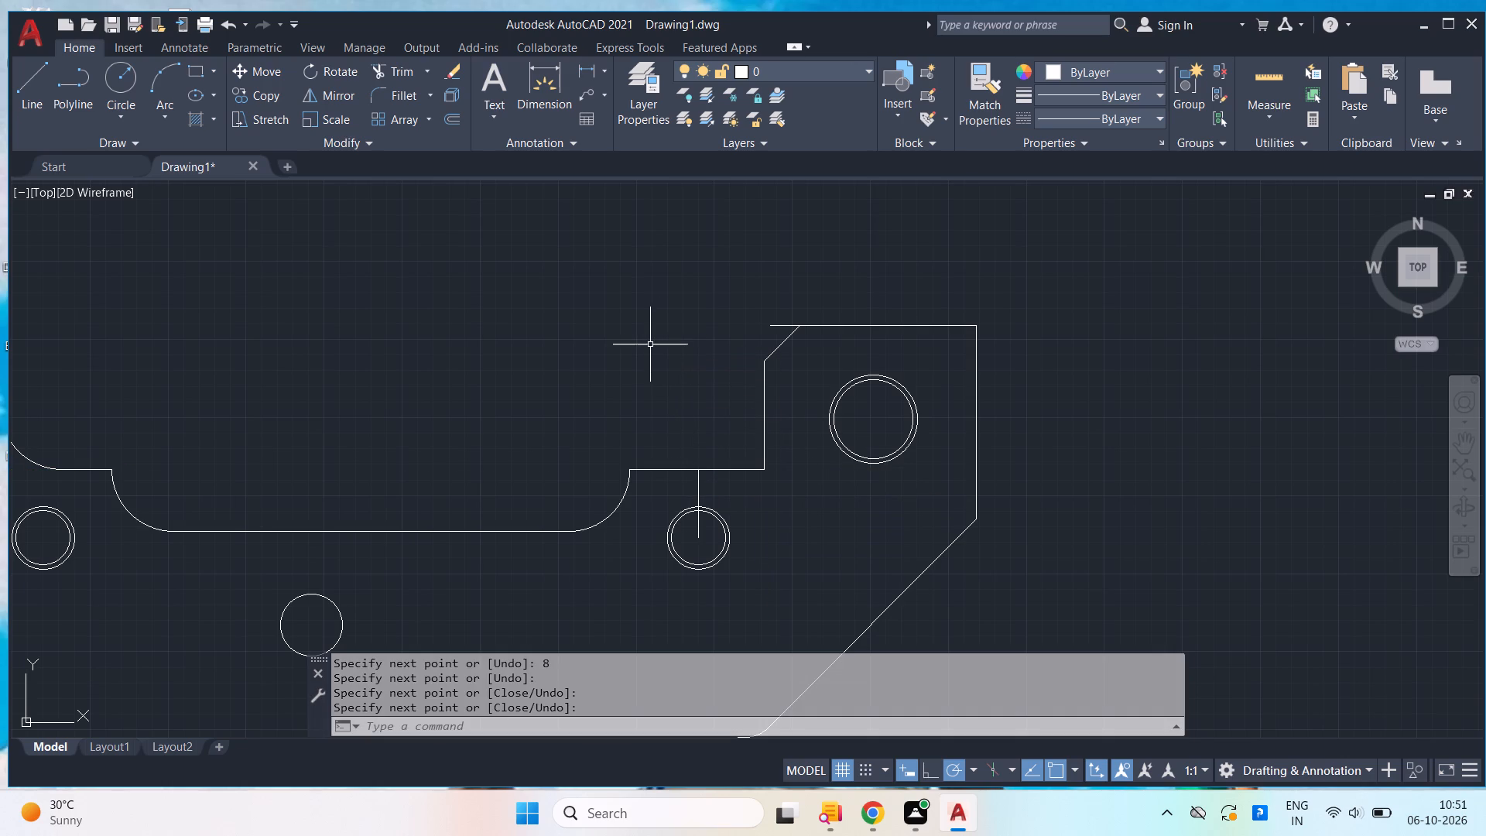
Fillet the corner between the ledge line and the new vertical line with radius 10.
key(f)
key(Return)
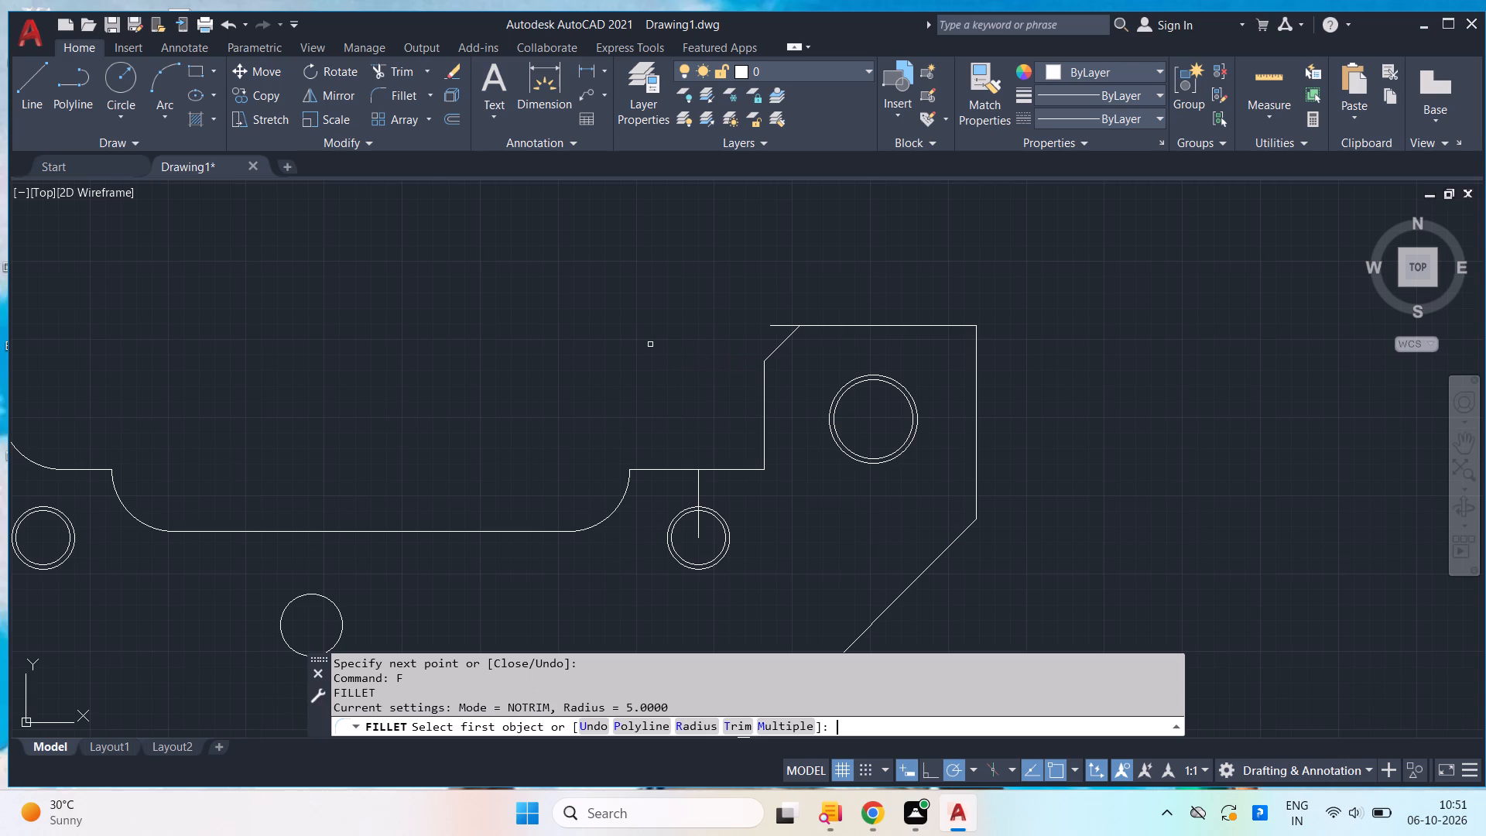
click(697, 720)
text(10)
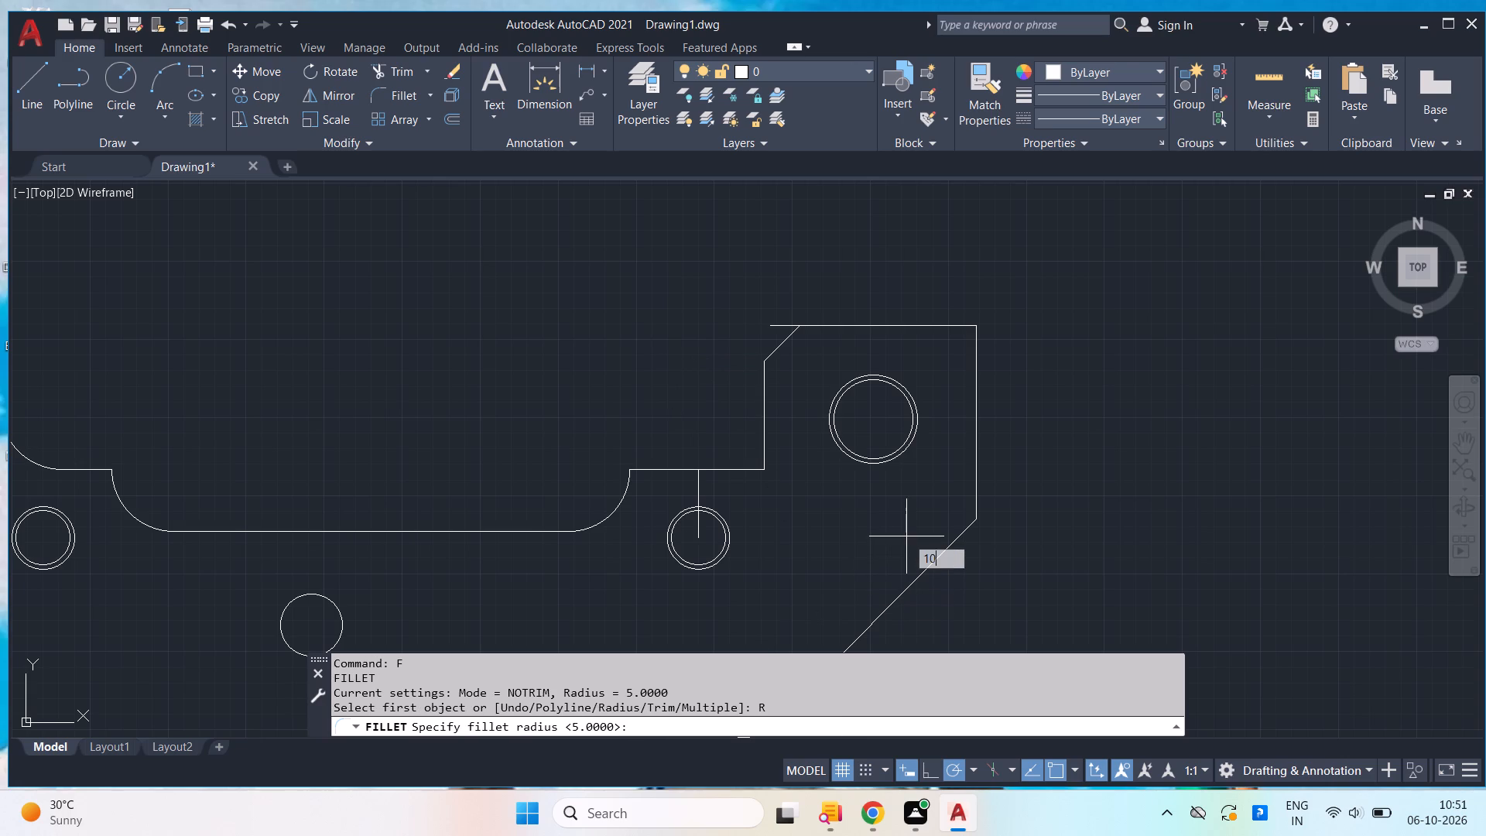
key(Return)
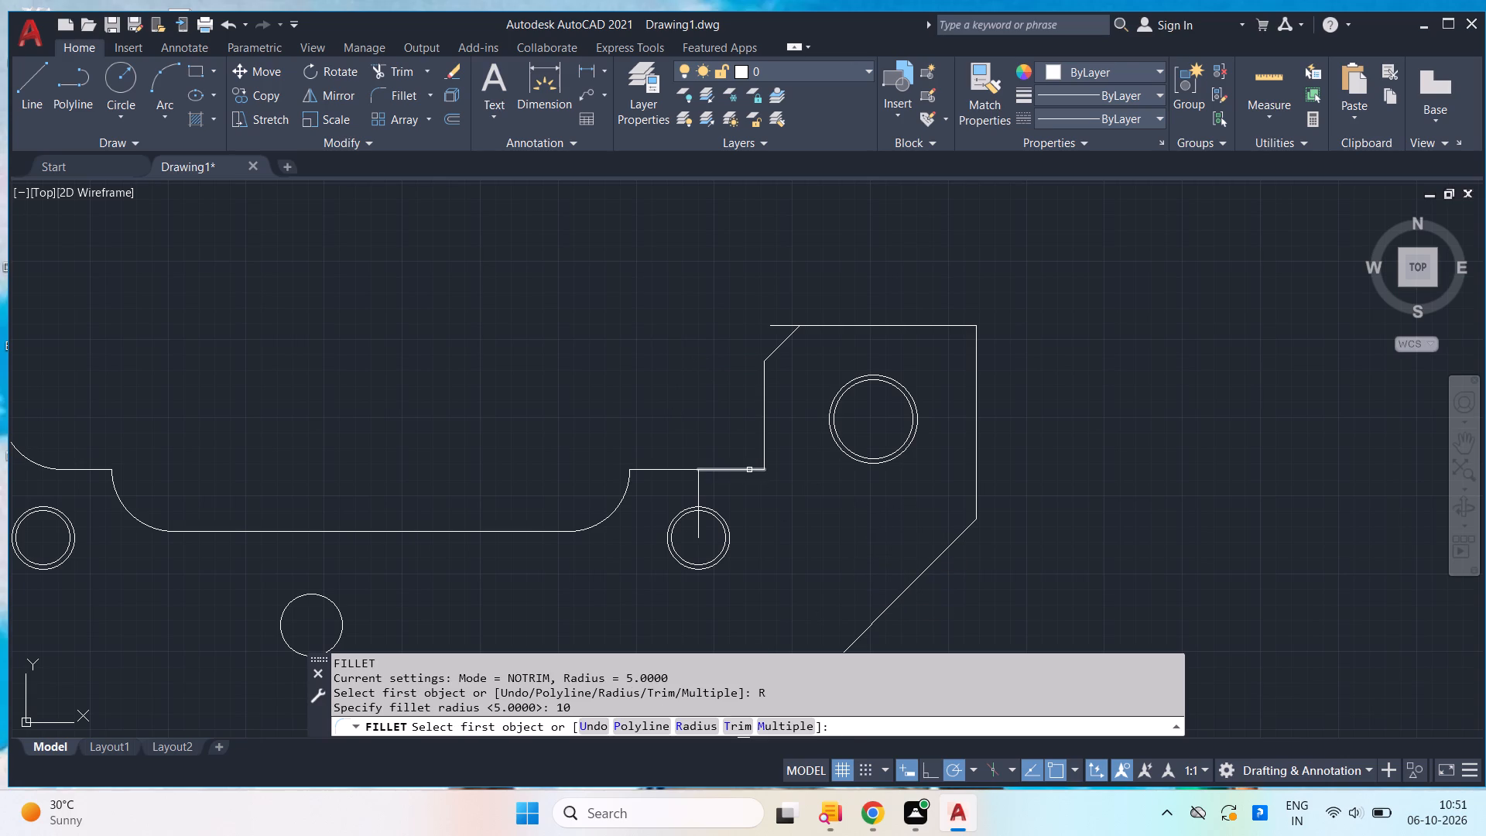
click(749, 470)
click(764, 441)
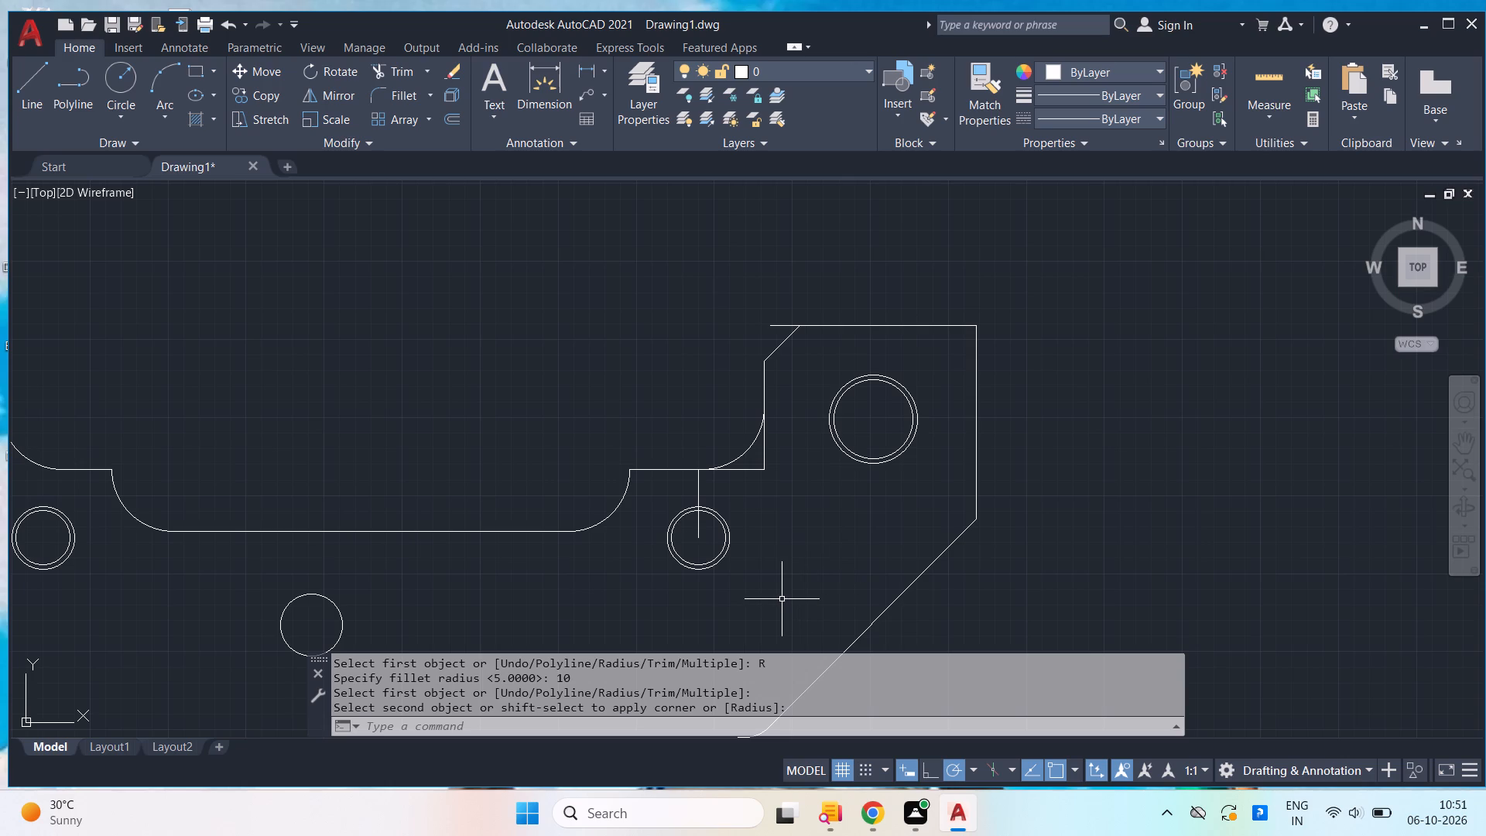
Trim the leftover line ends outside the radius 10 fillet arc.
text(tr)
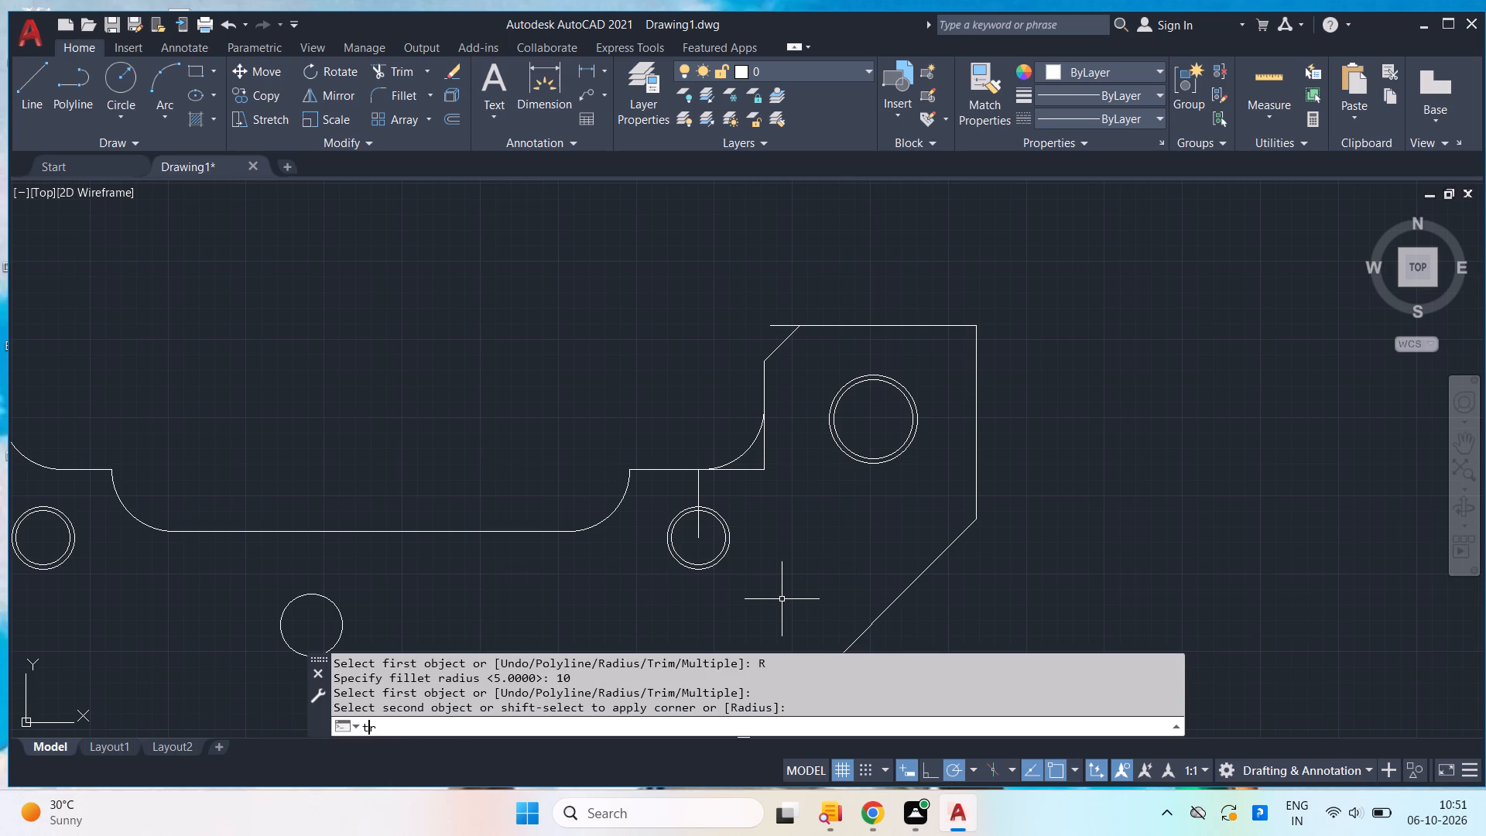
key(Return)
drag(794, 461, 768, 469)
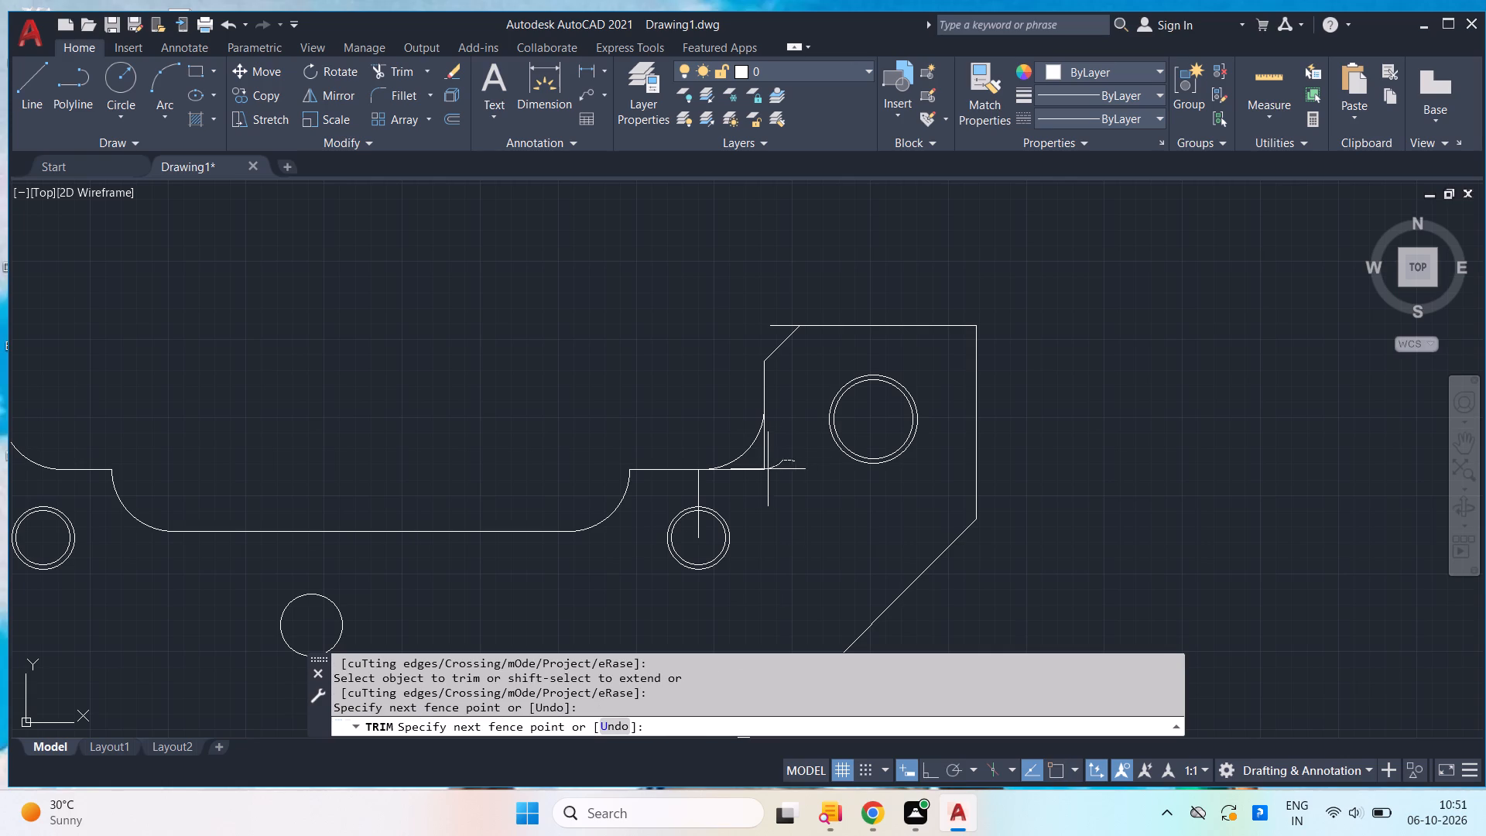
drag(768, 469, 775, 474)
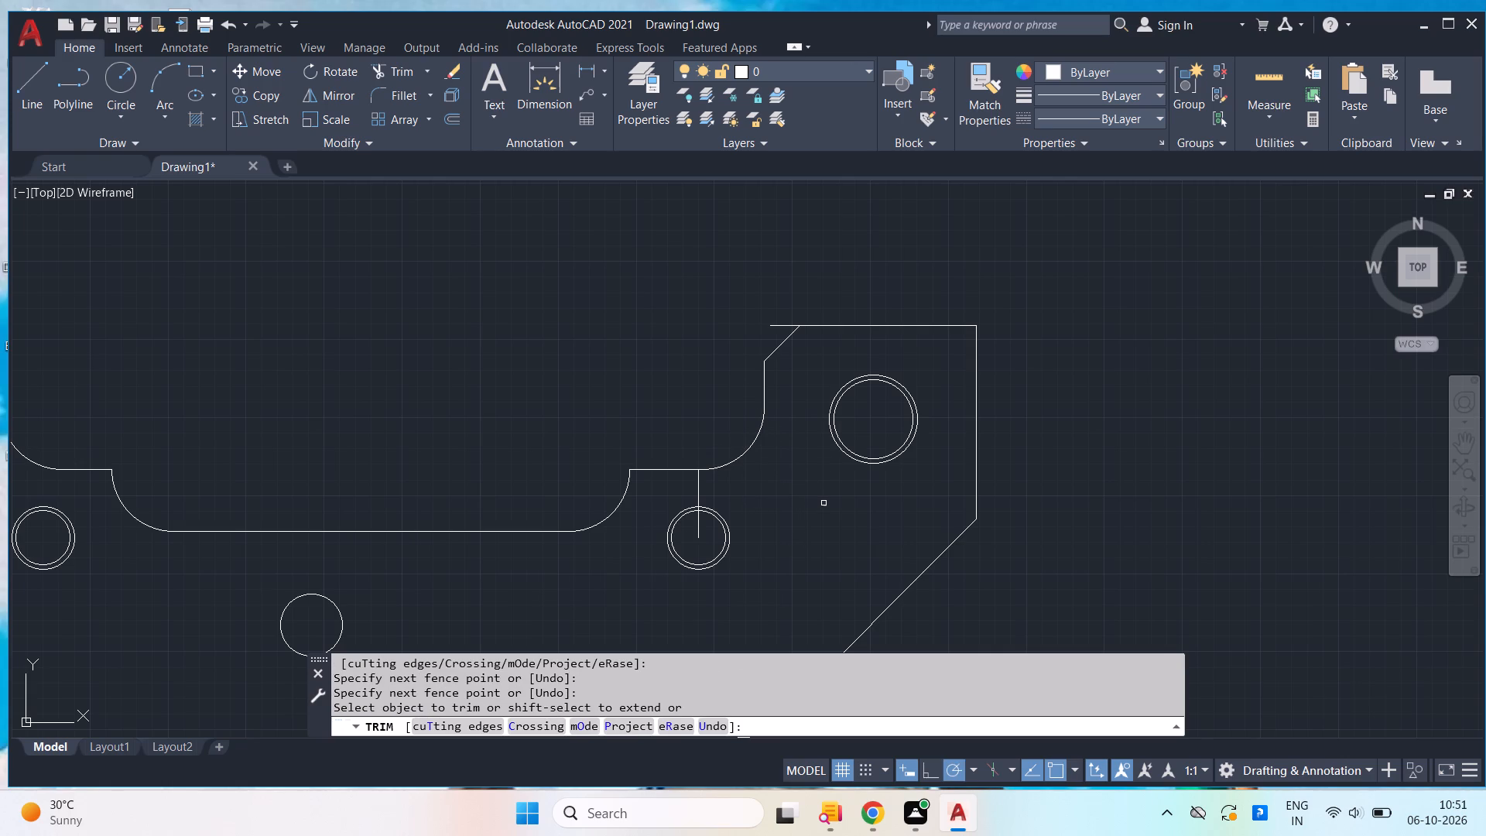
key(Escape)
Trim the end of the upper edge that overhangs the new chamfer line.
scroll(782, 390, up, 2)
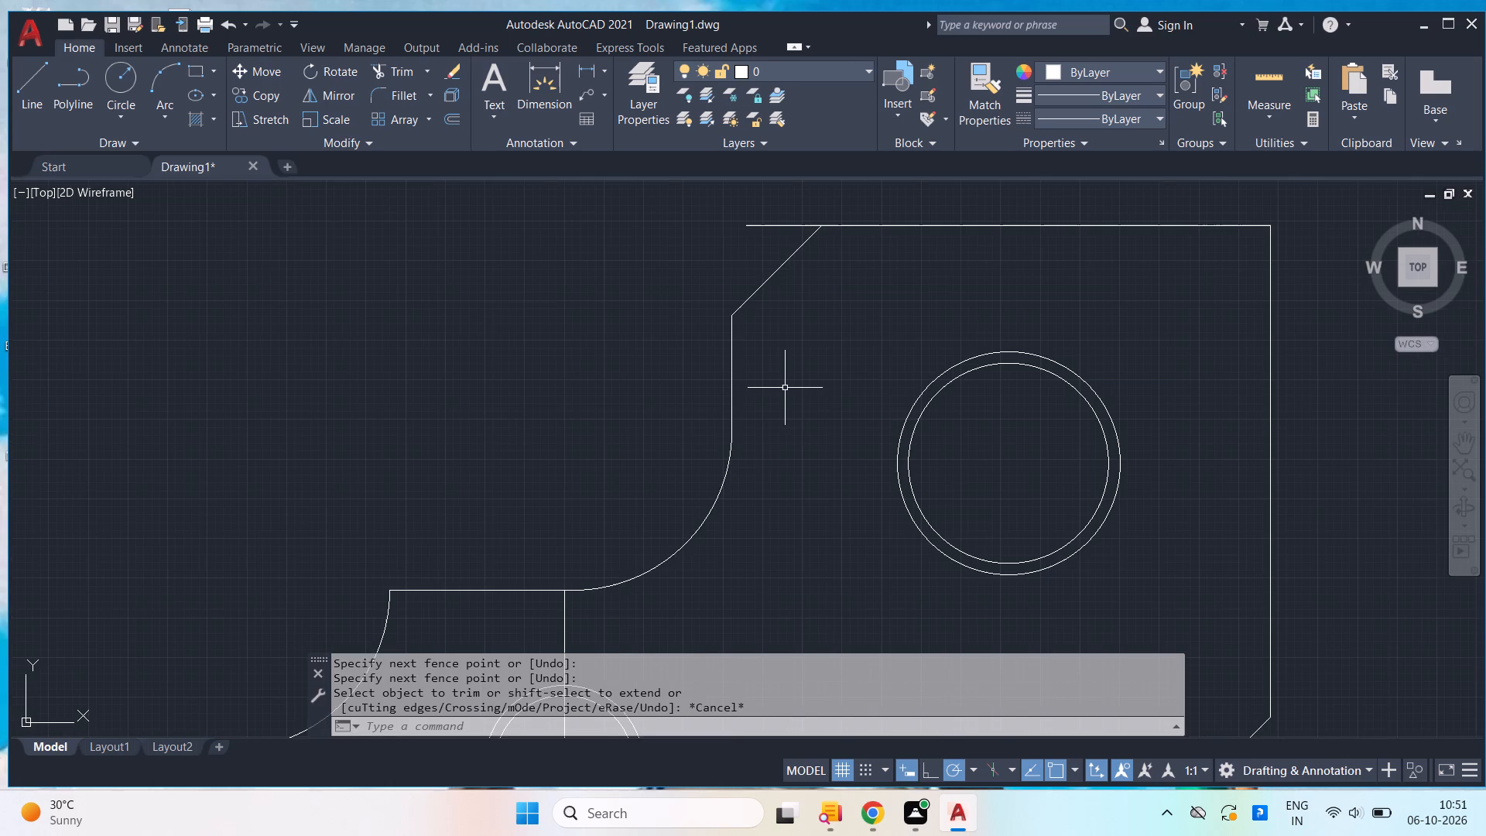
text(tr)
key(Return)
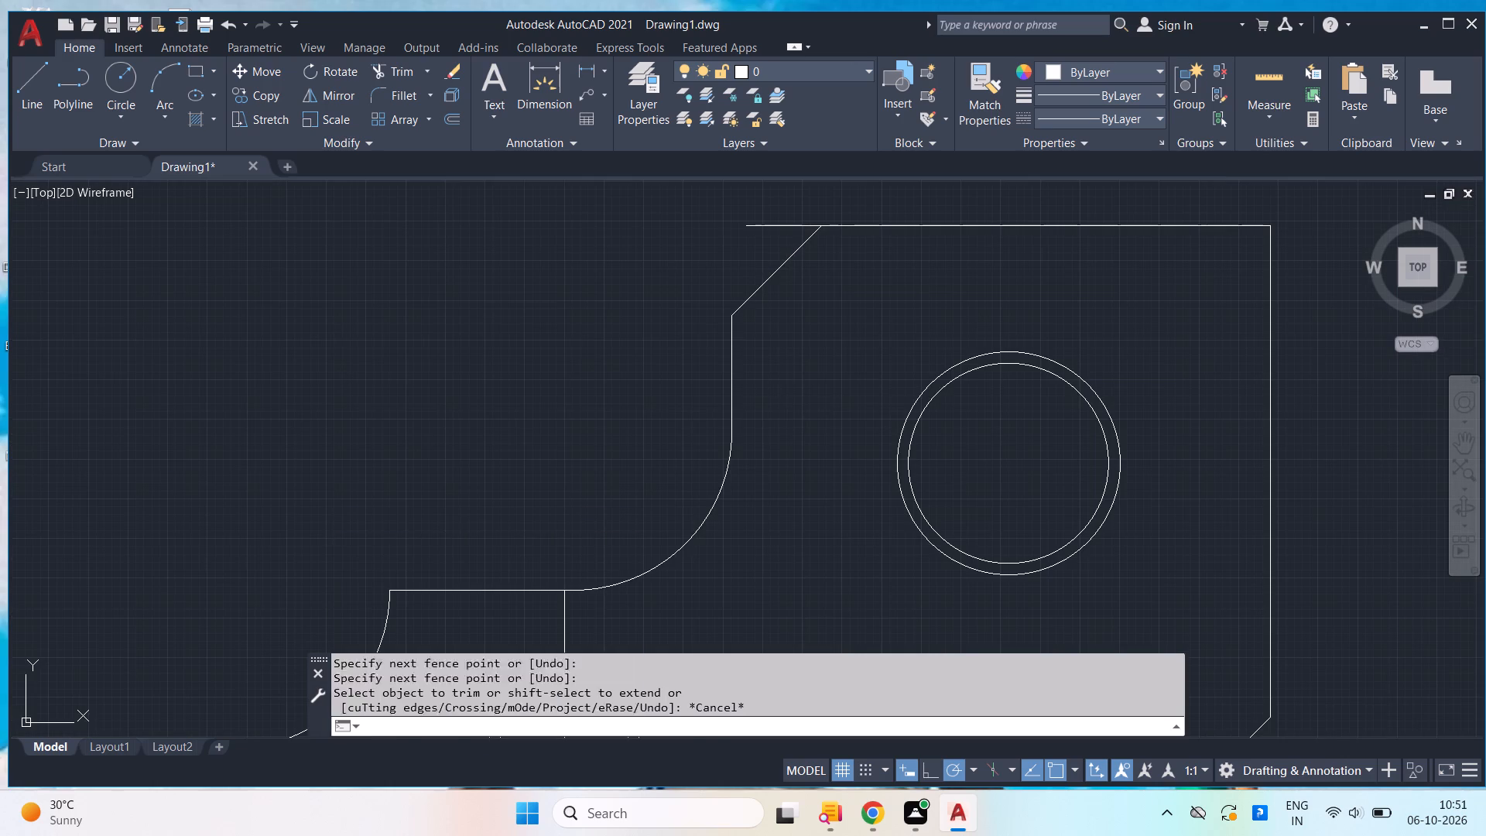
drag(774, 215, 779, 235)
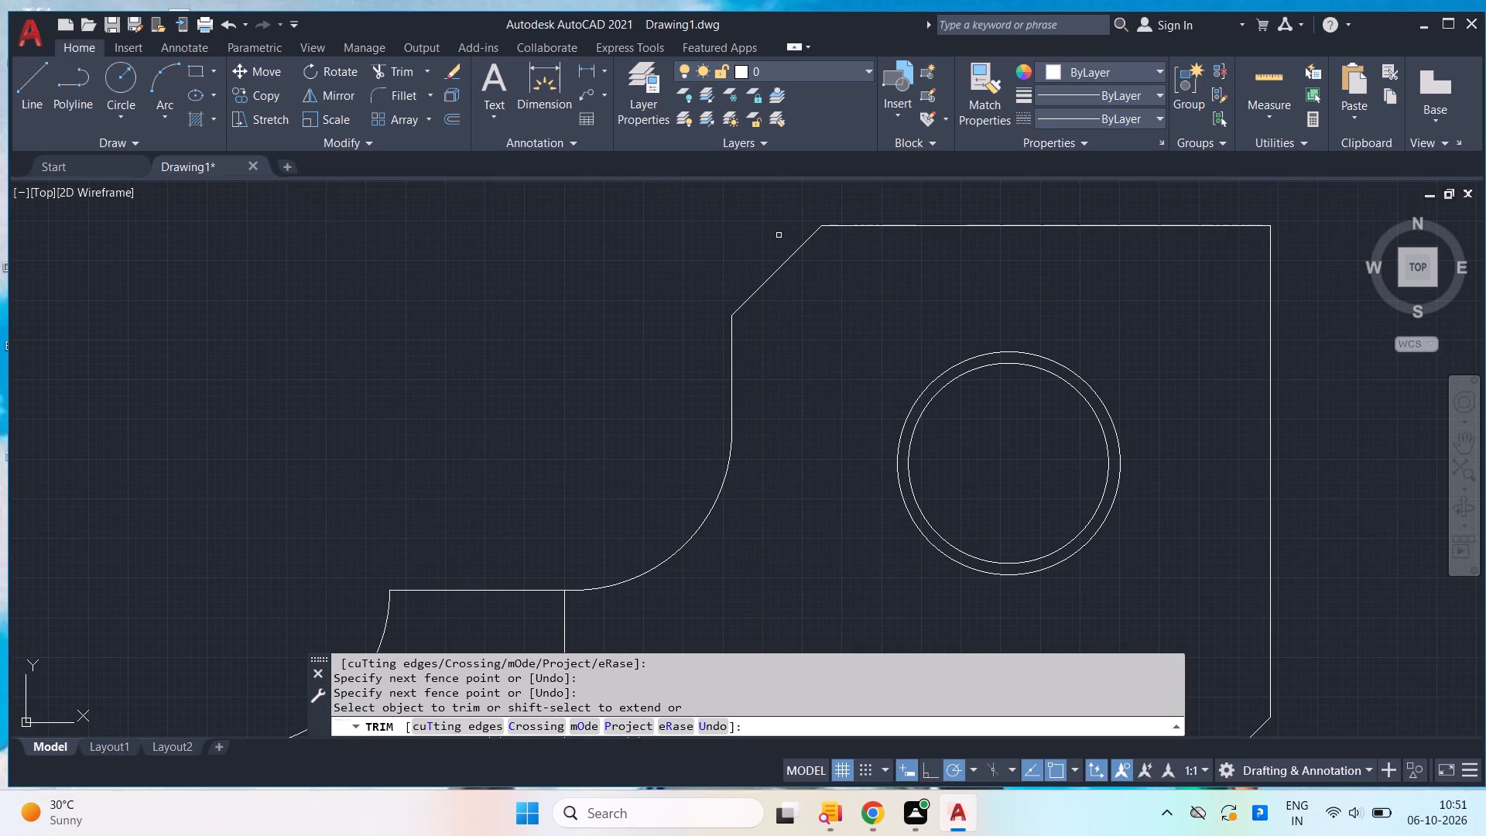
key(Escape)
Mirror the chamfer line about the vertical axis through the nearby concentric-circle hole, keeping the original.
drag(813, 280, 780, 276)
click(756, 252)
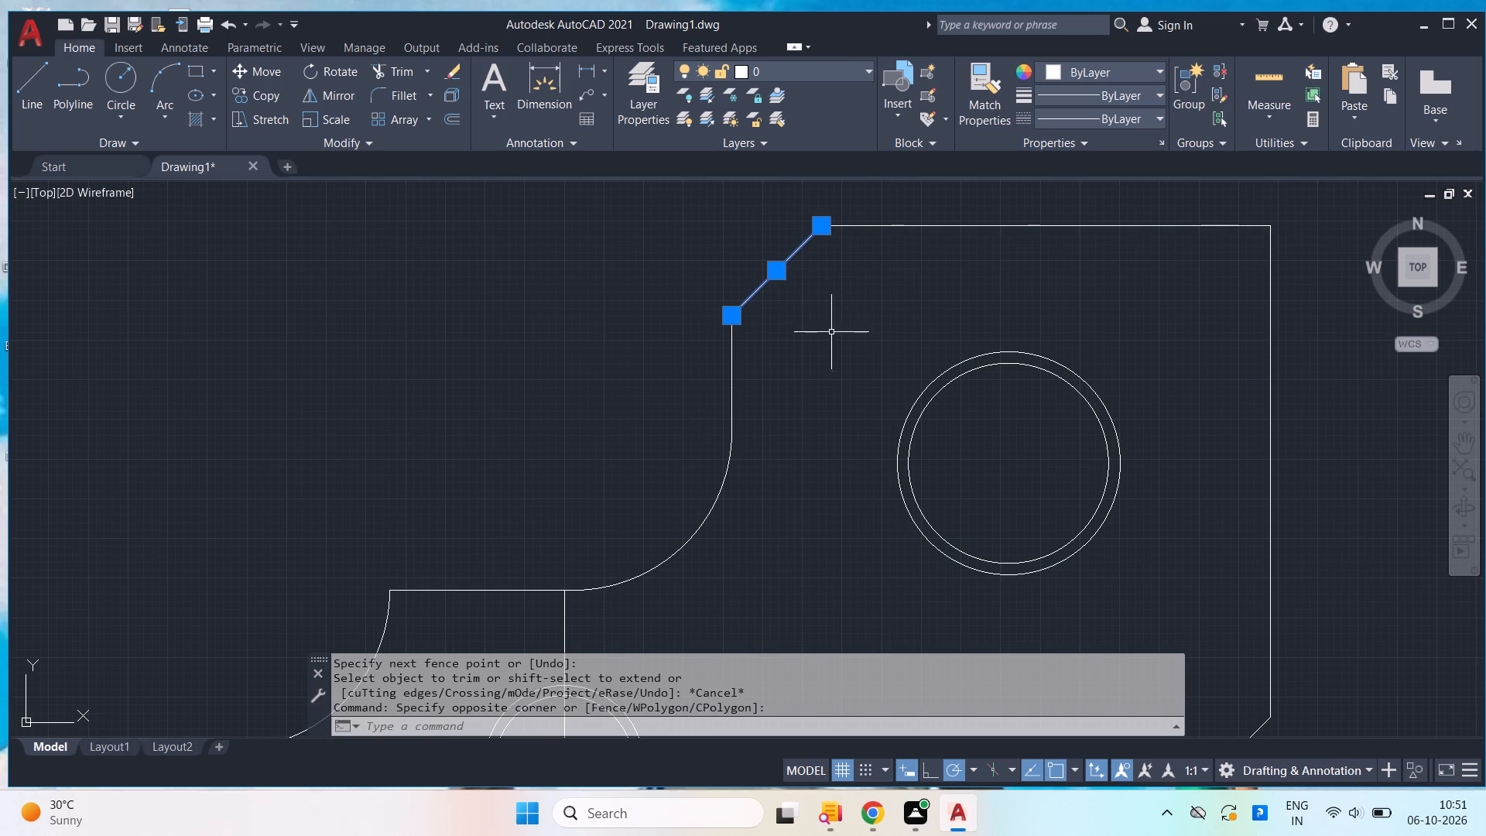
text(mi)
key(Return)
key(Return)
scroll(1036, 292, down, 1)
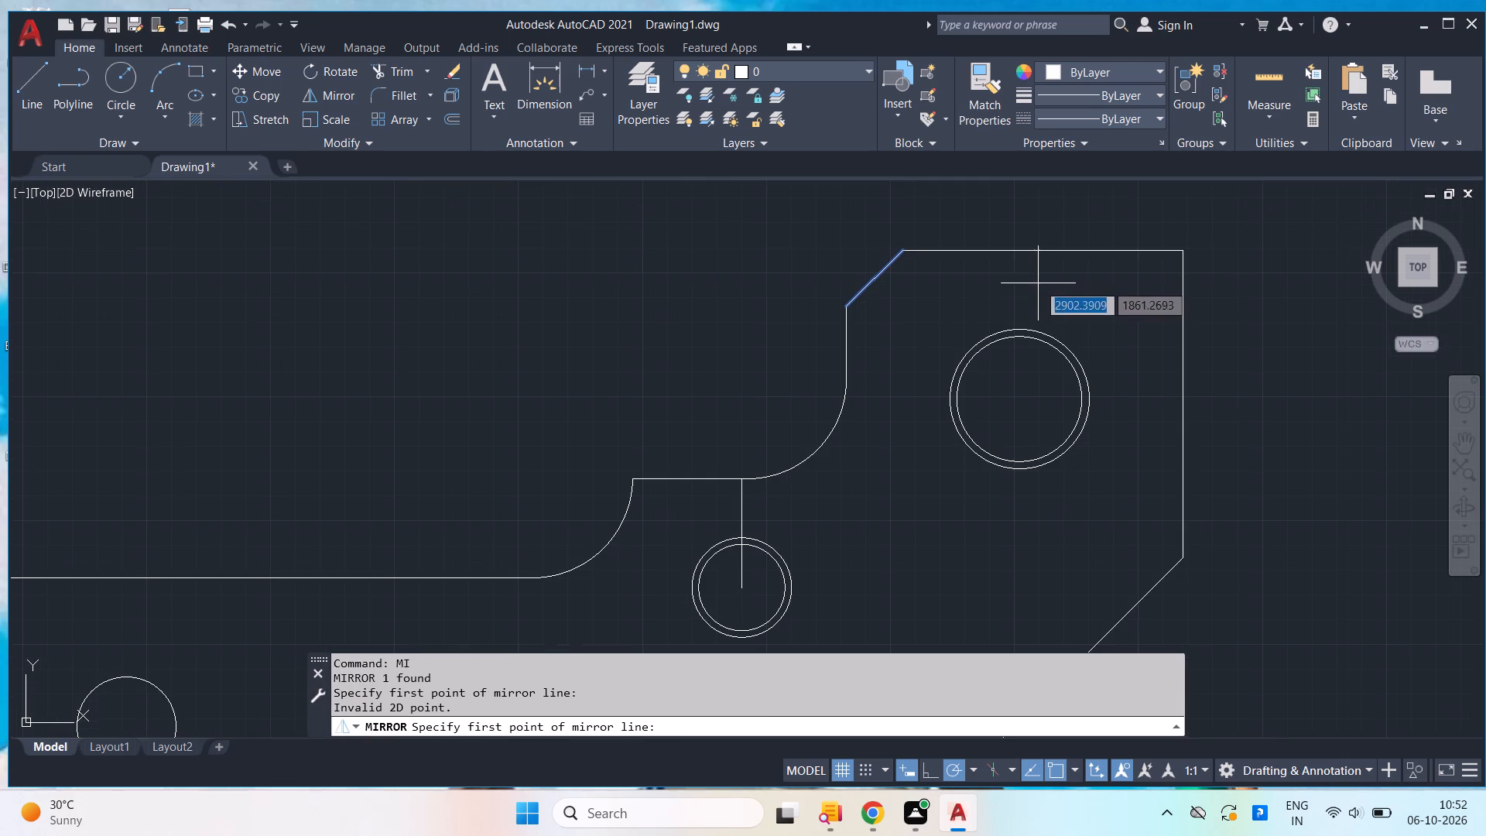
click(1027, 246)
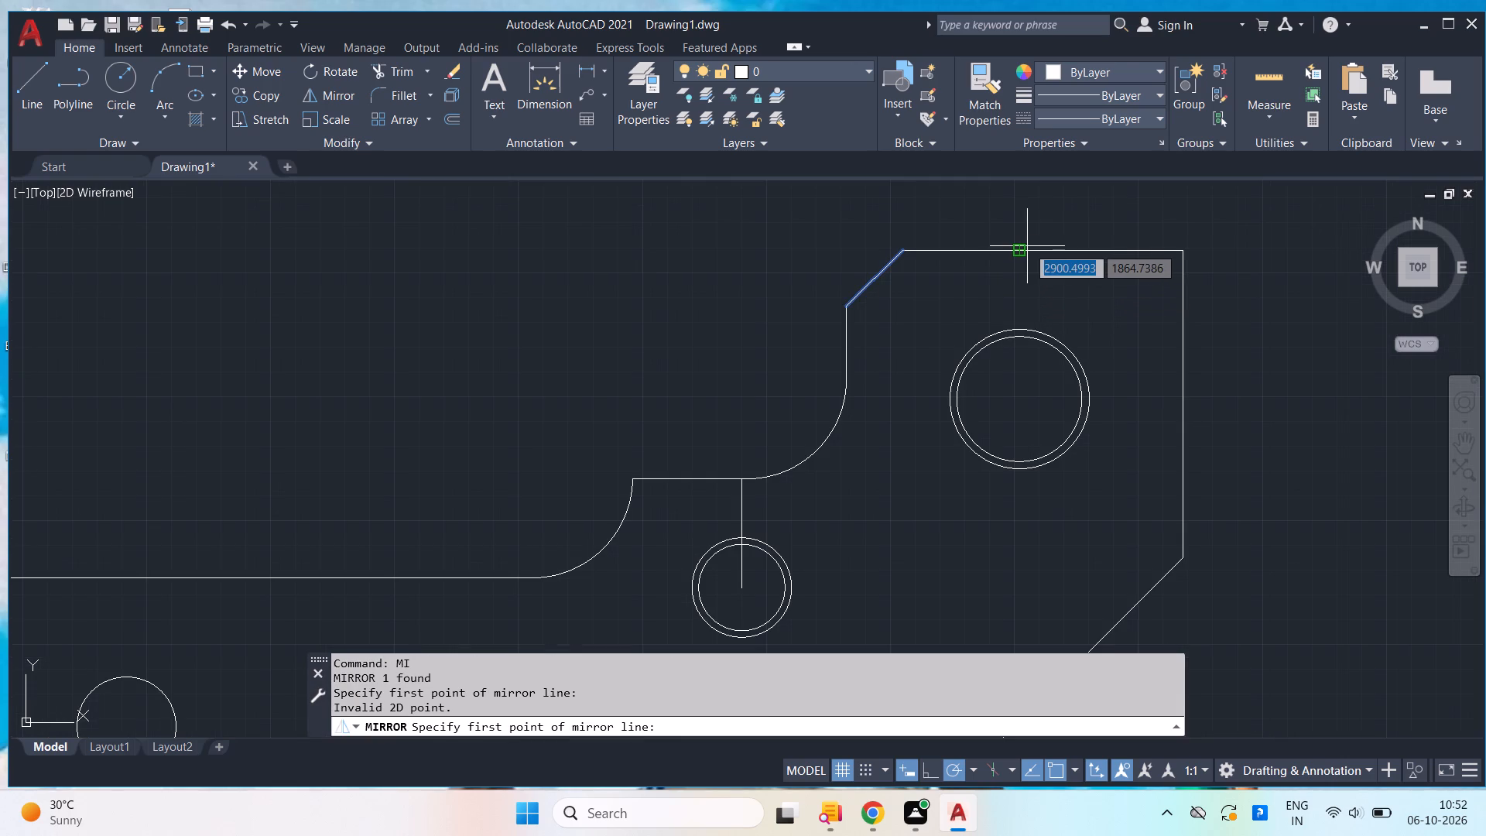
click(1022, 194)
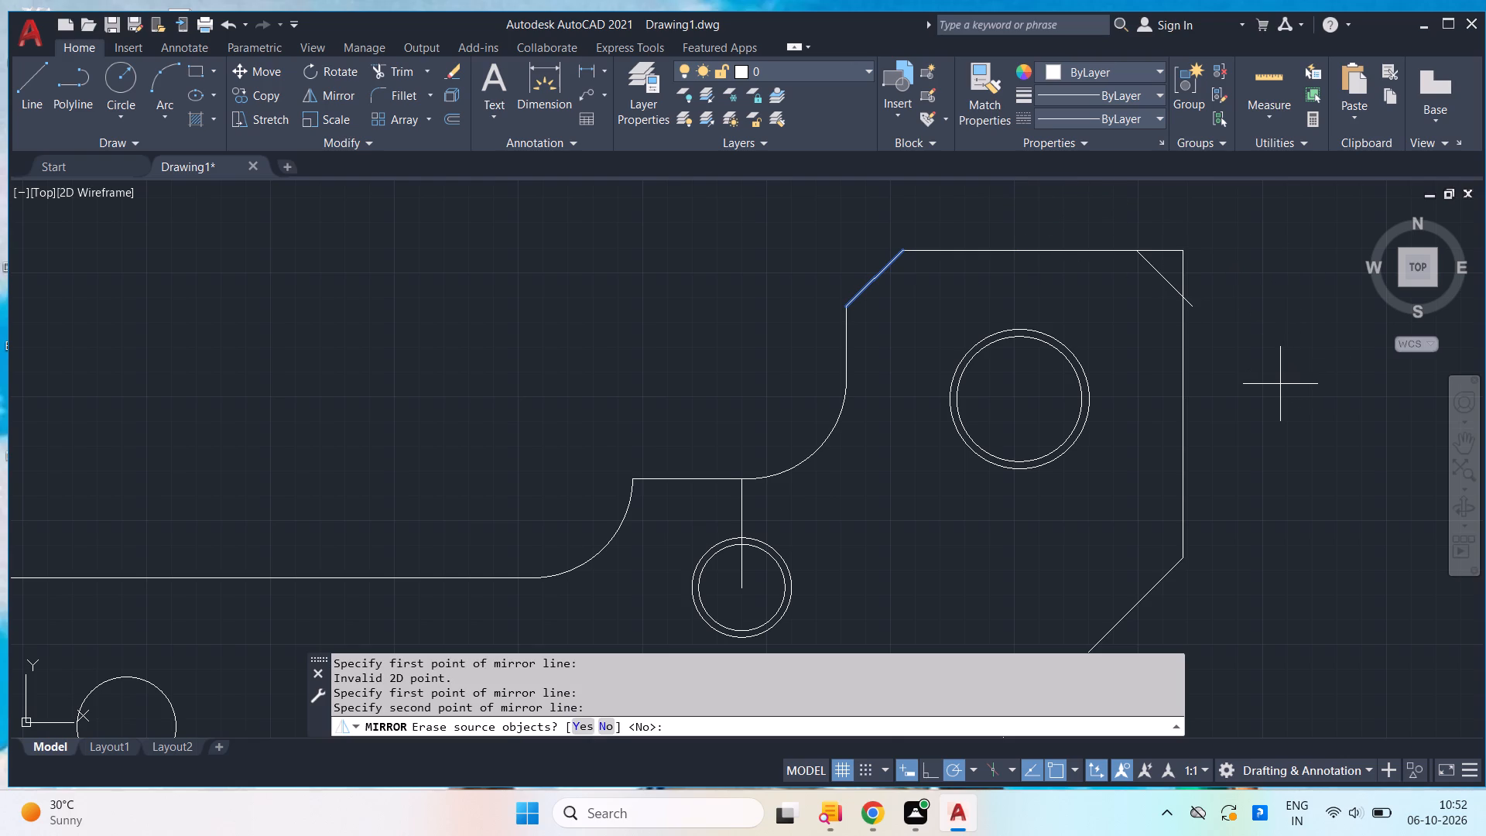
key(Return)
Trim the mirrored chamfer's overshoot past the vertical side and the square corner left outside the chamfer.
text(tr)
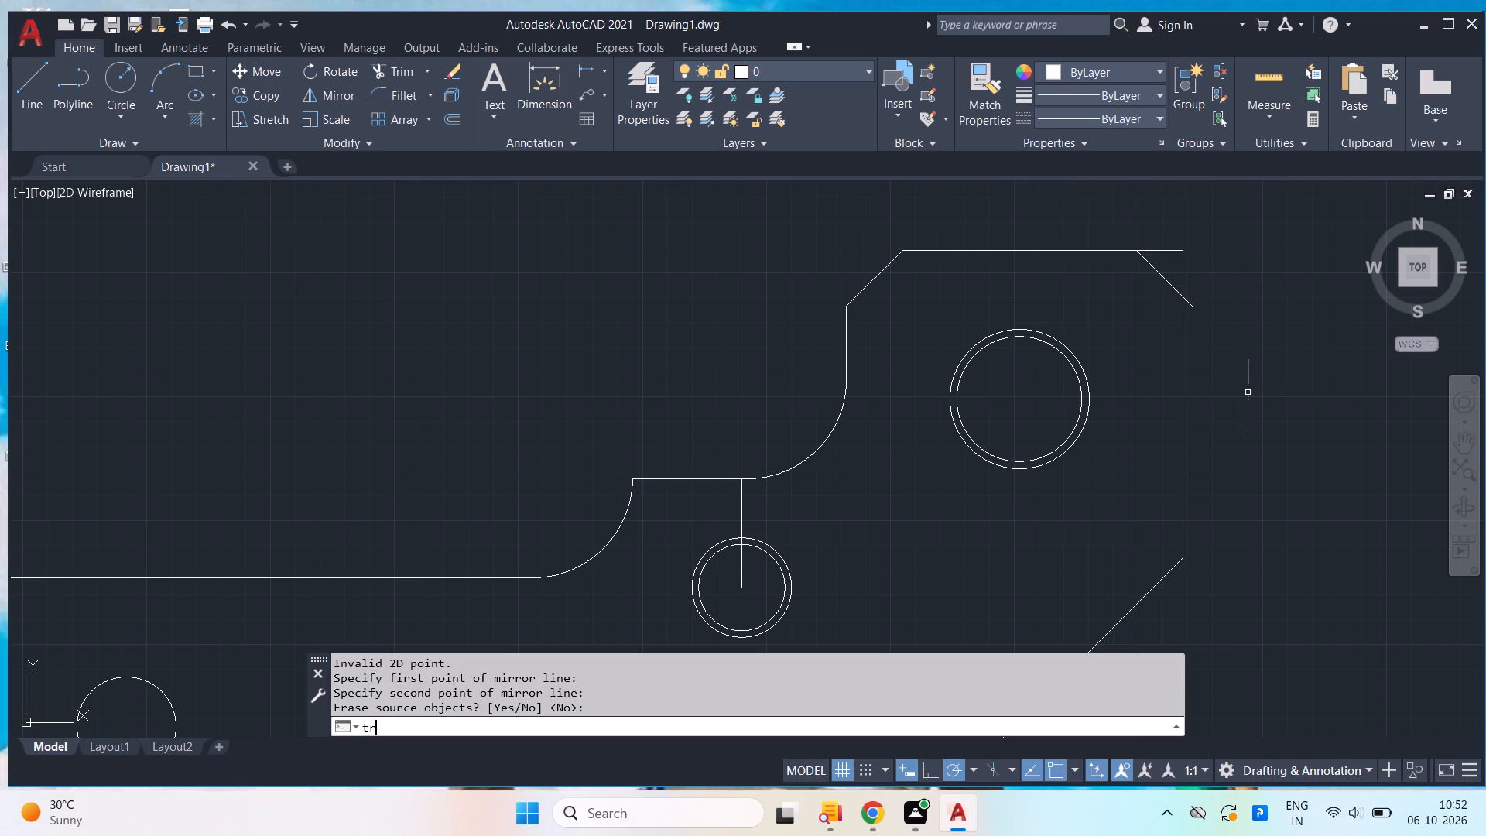
key(Return)
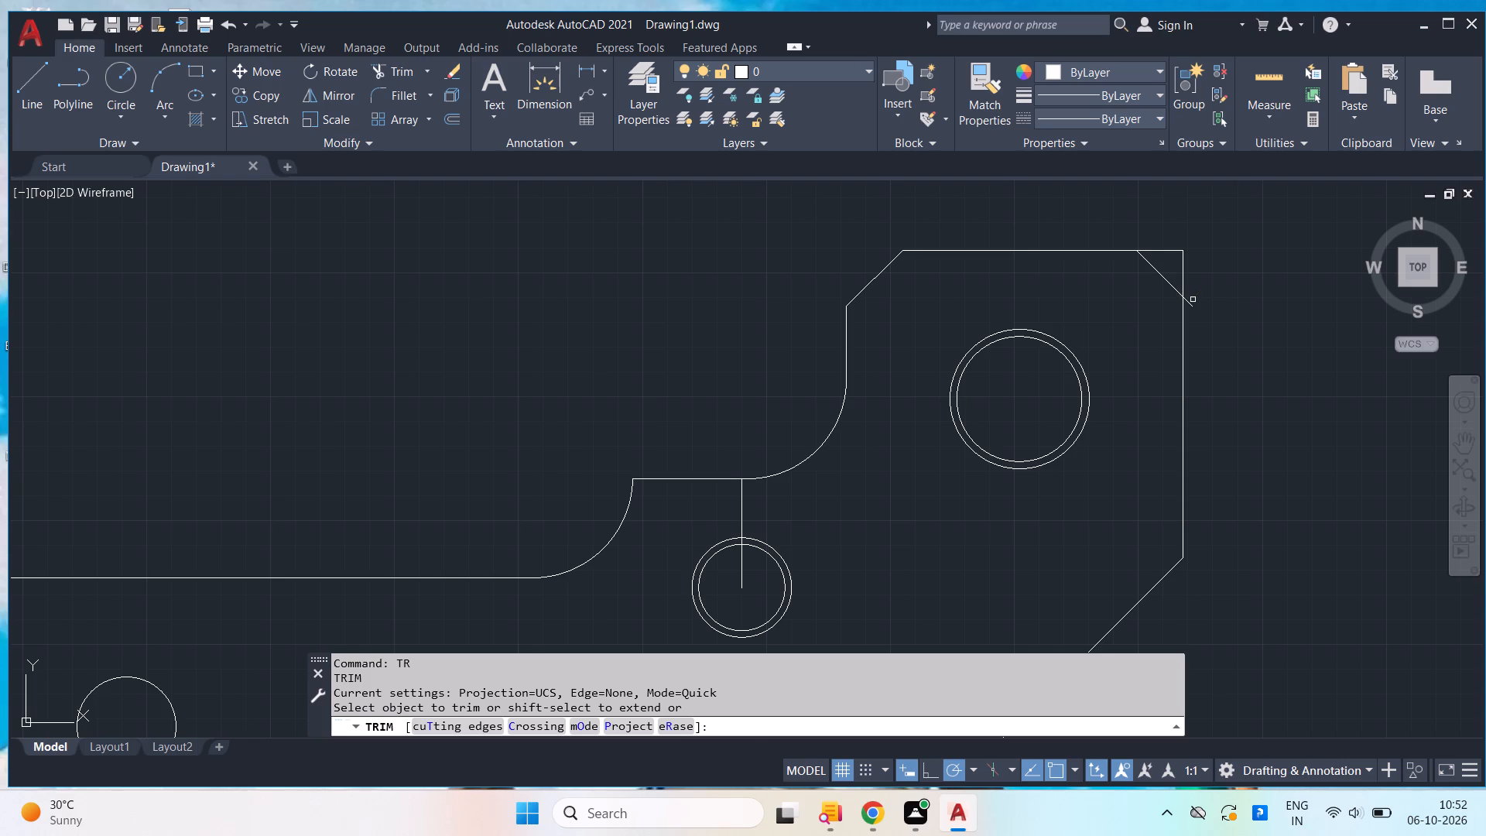
click(1193, 307)
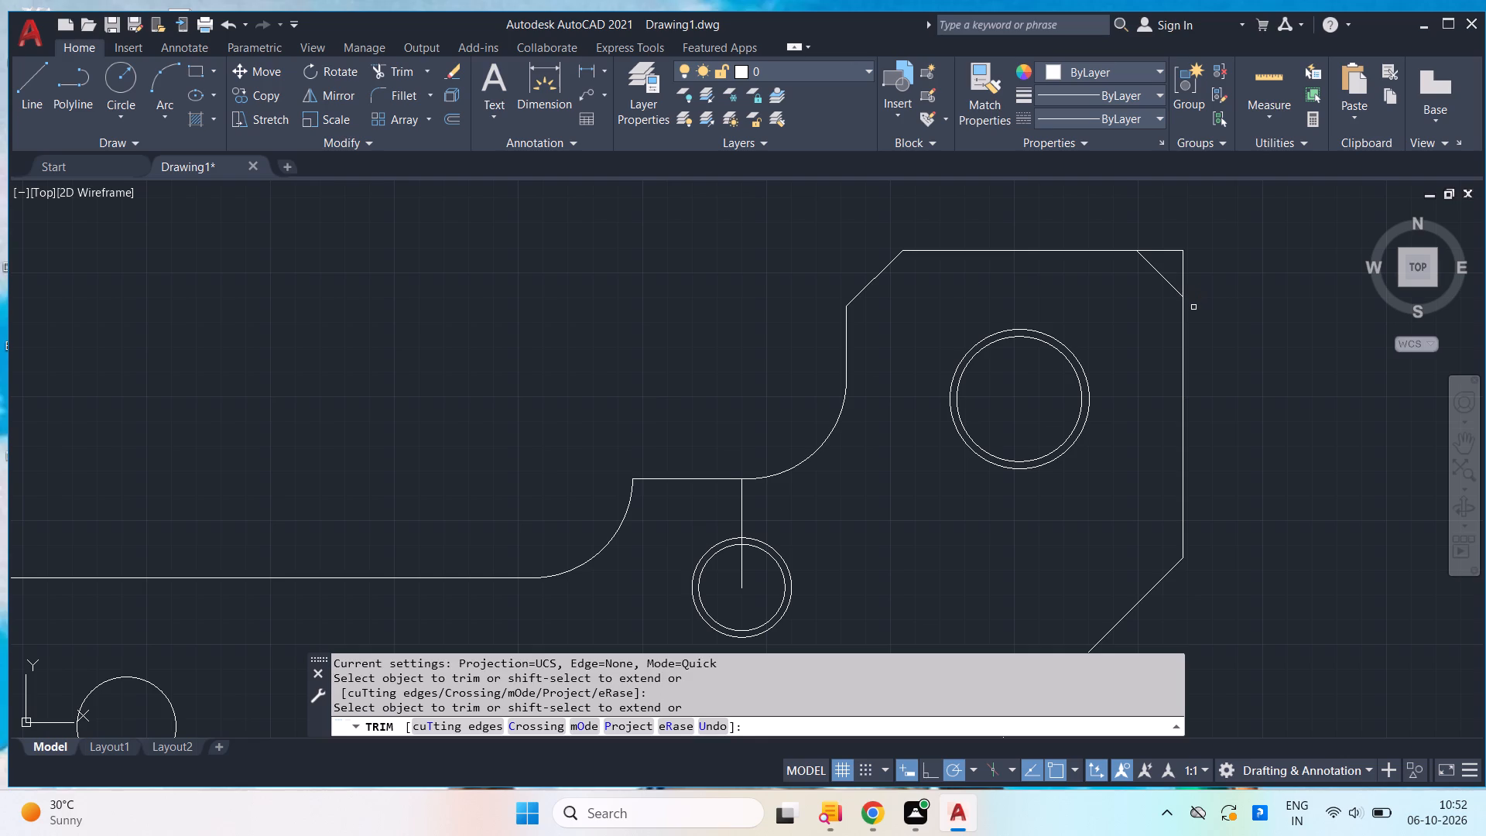
key(Escape)
scroll(1202, 317, down, 2)
scroll(1211, 351, up, 1)
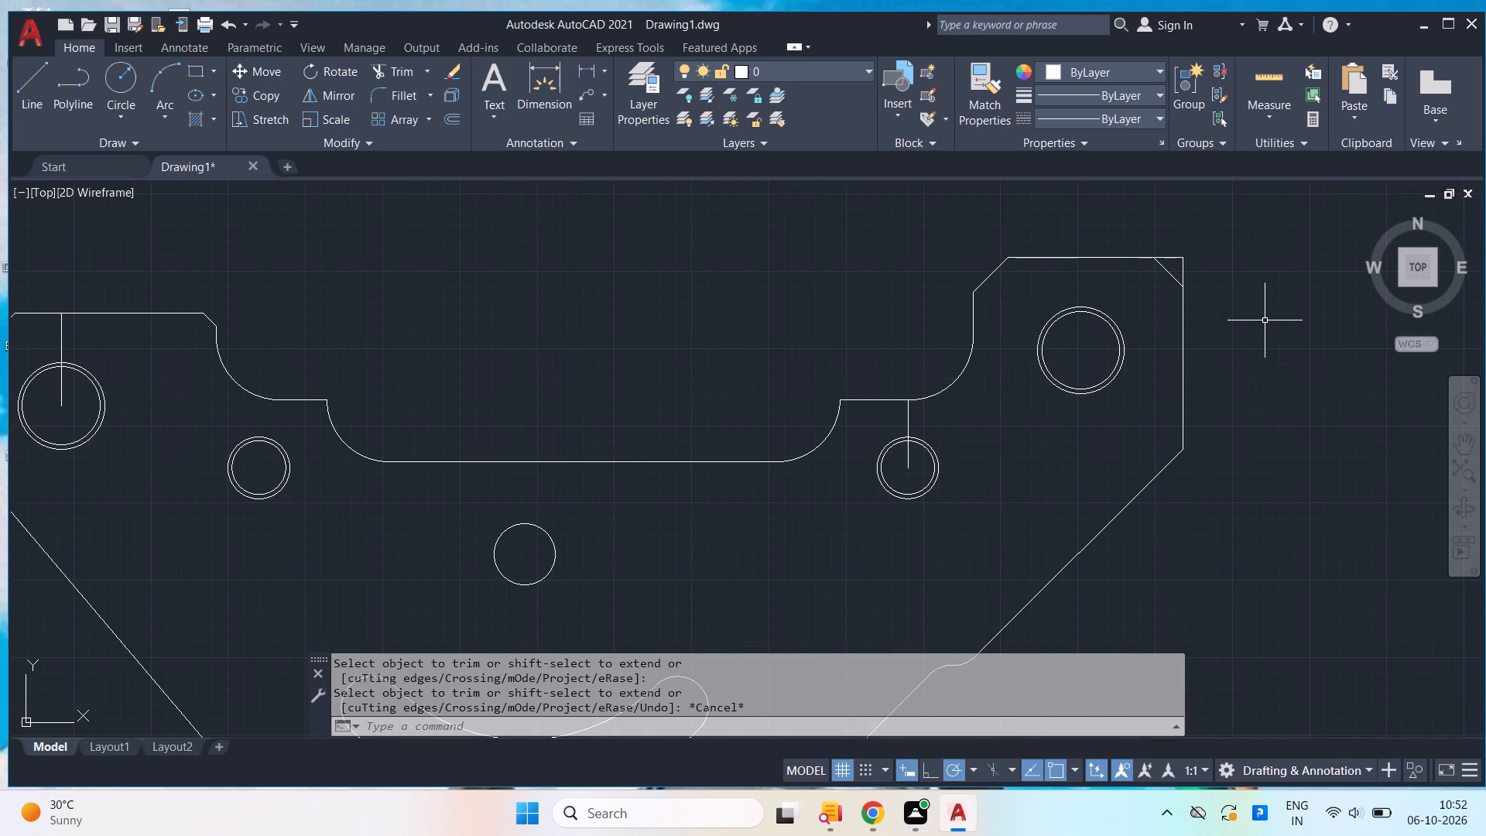
text(tr)
key(Return)
scroll(1177, 259, up, 3)
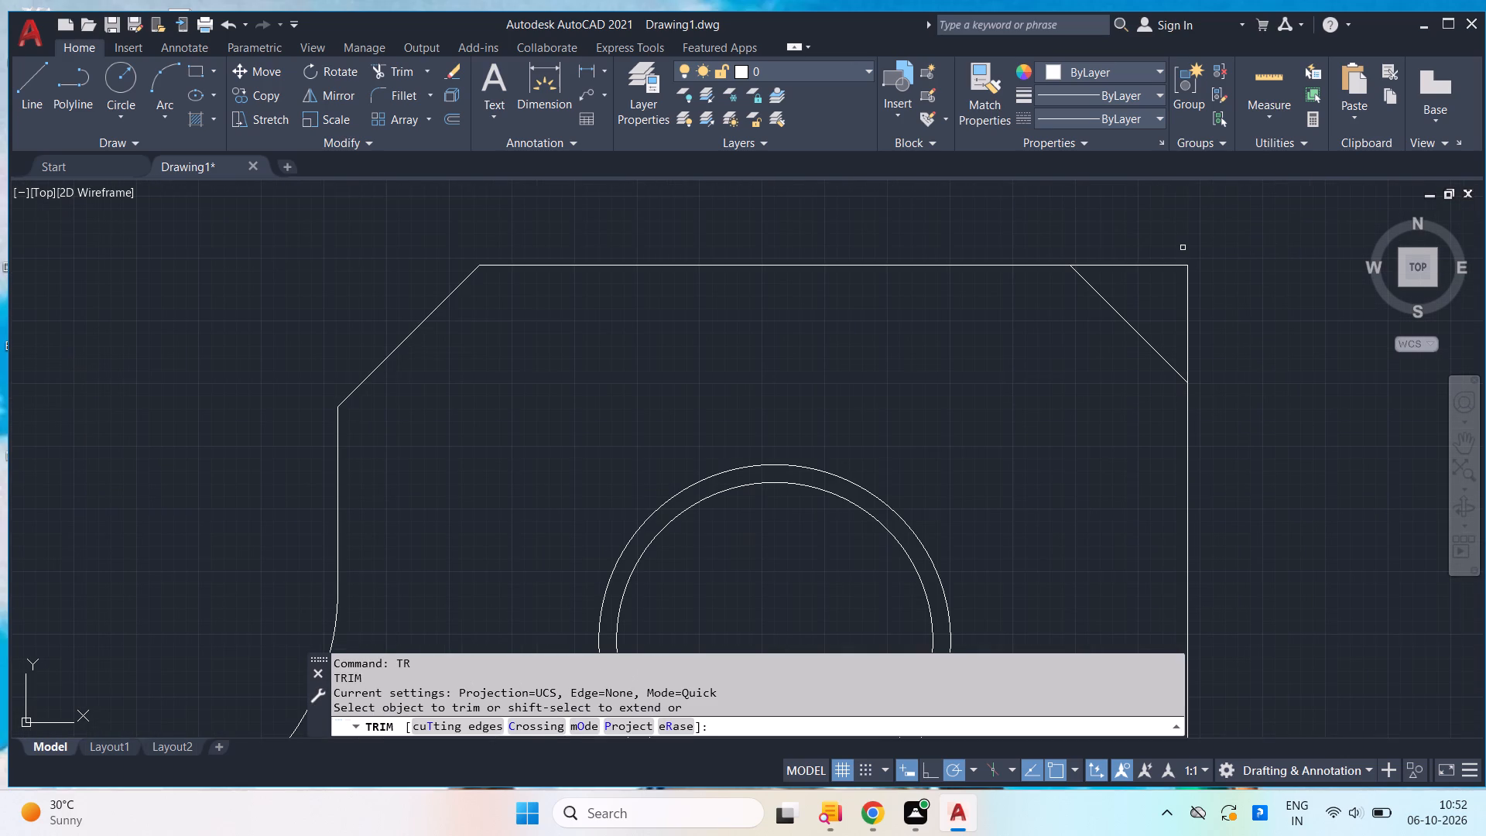
drag(1158, 251, 1250, 299)
scroll(1277, 324, down, 3)
key(Escape)
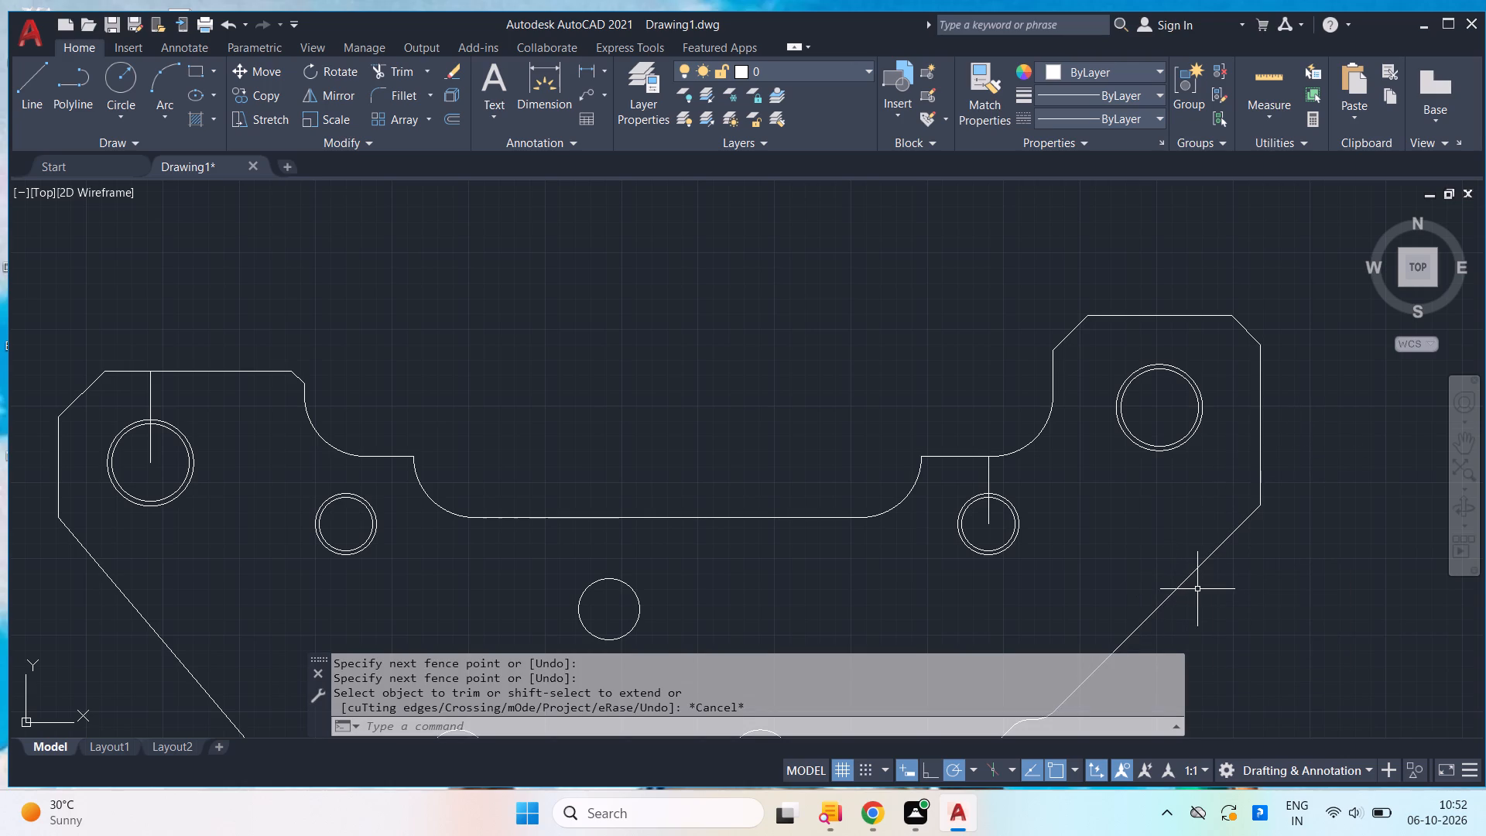
Draw a circle of radius 35 centred on the part's centre hole.
middle_drag(1197, 589, 1100, 472)
scroll(1121, 483, down, 2)
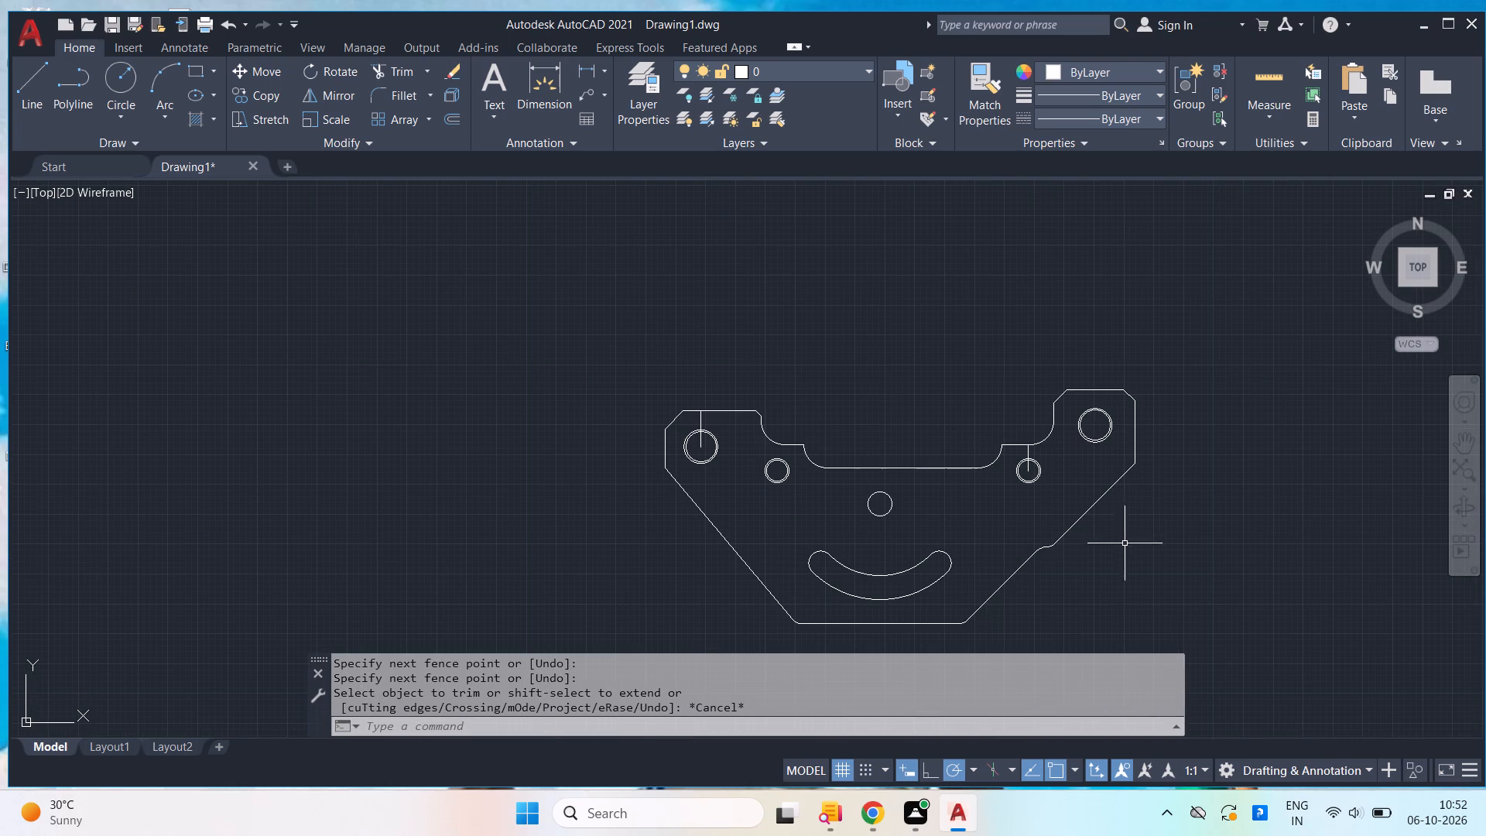
middle_drag(1022, 548, 910, 501)
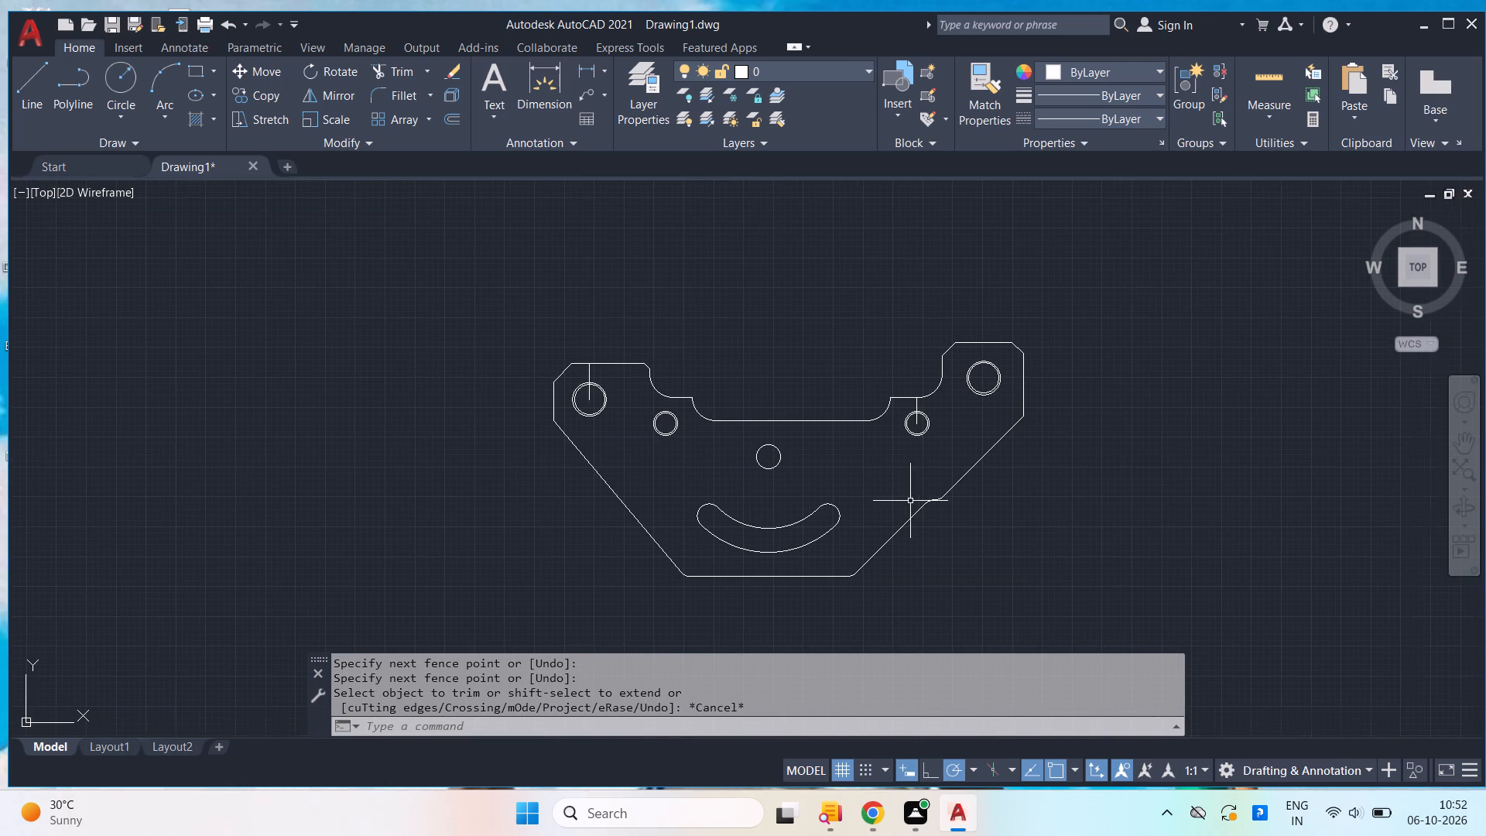
scroll(838, 474, up, 1)
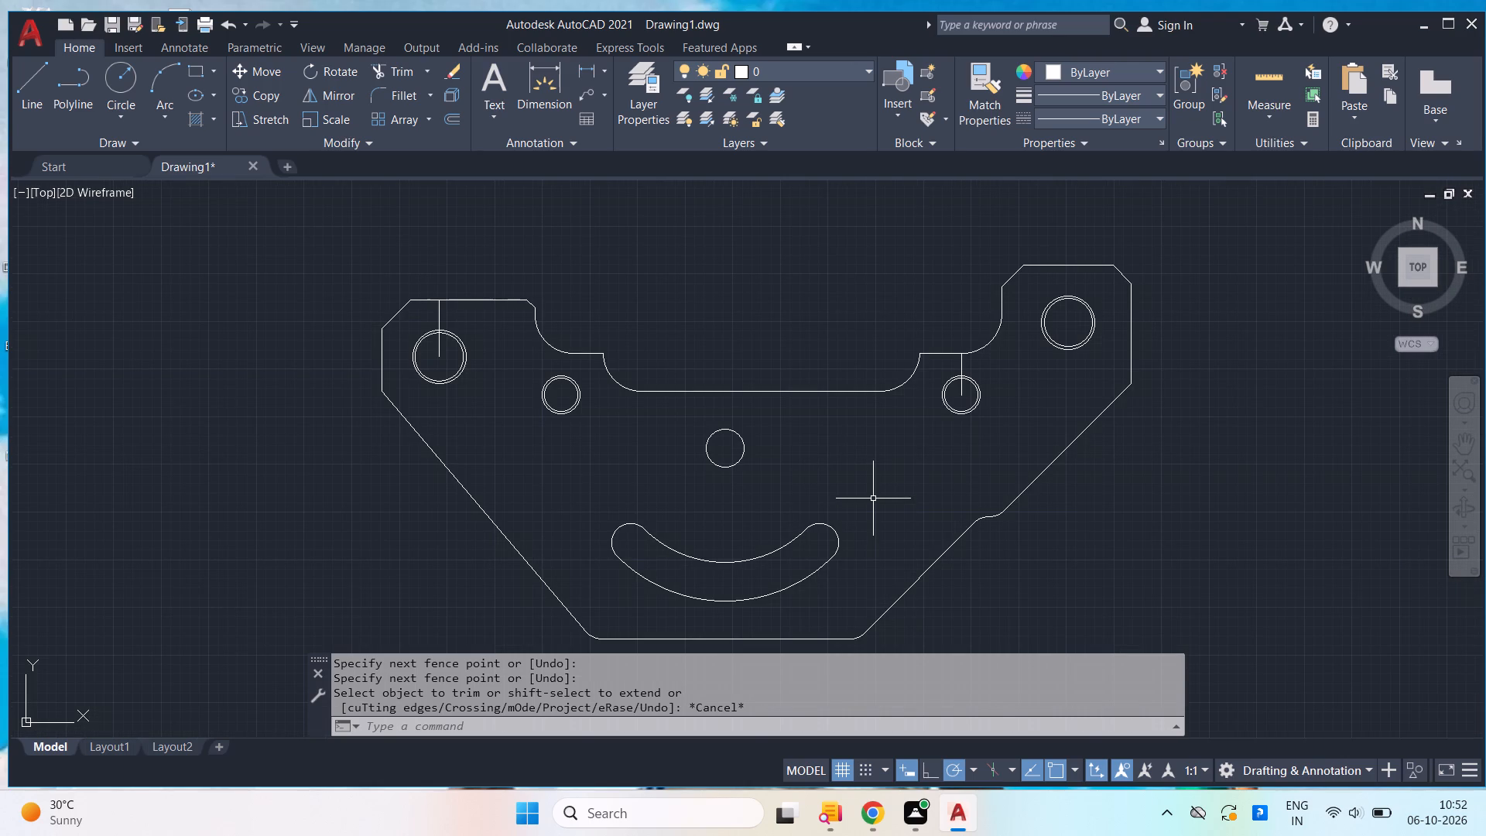
key(c)
key(Return)
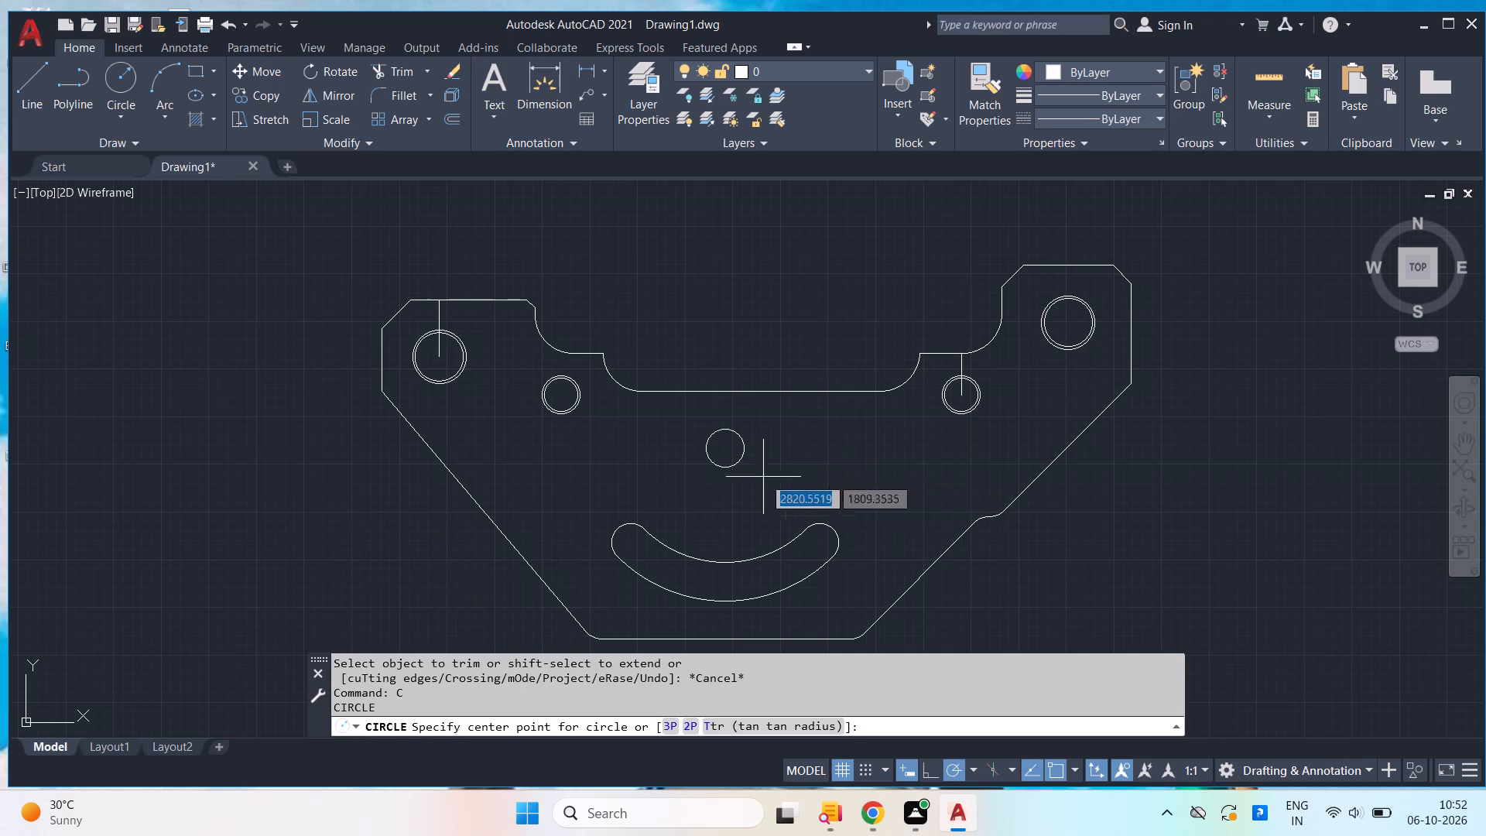
click(723, 454)
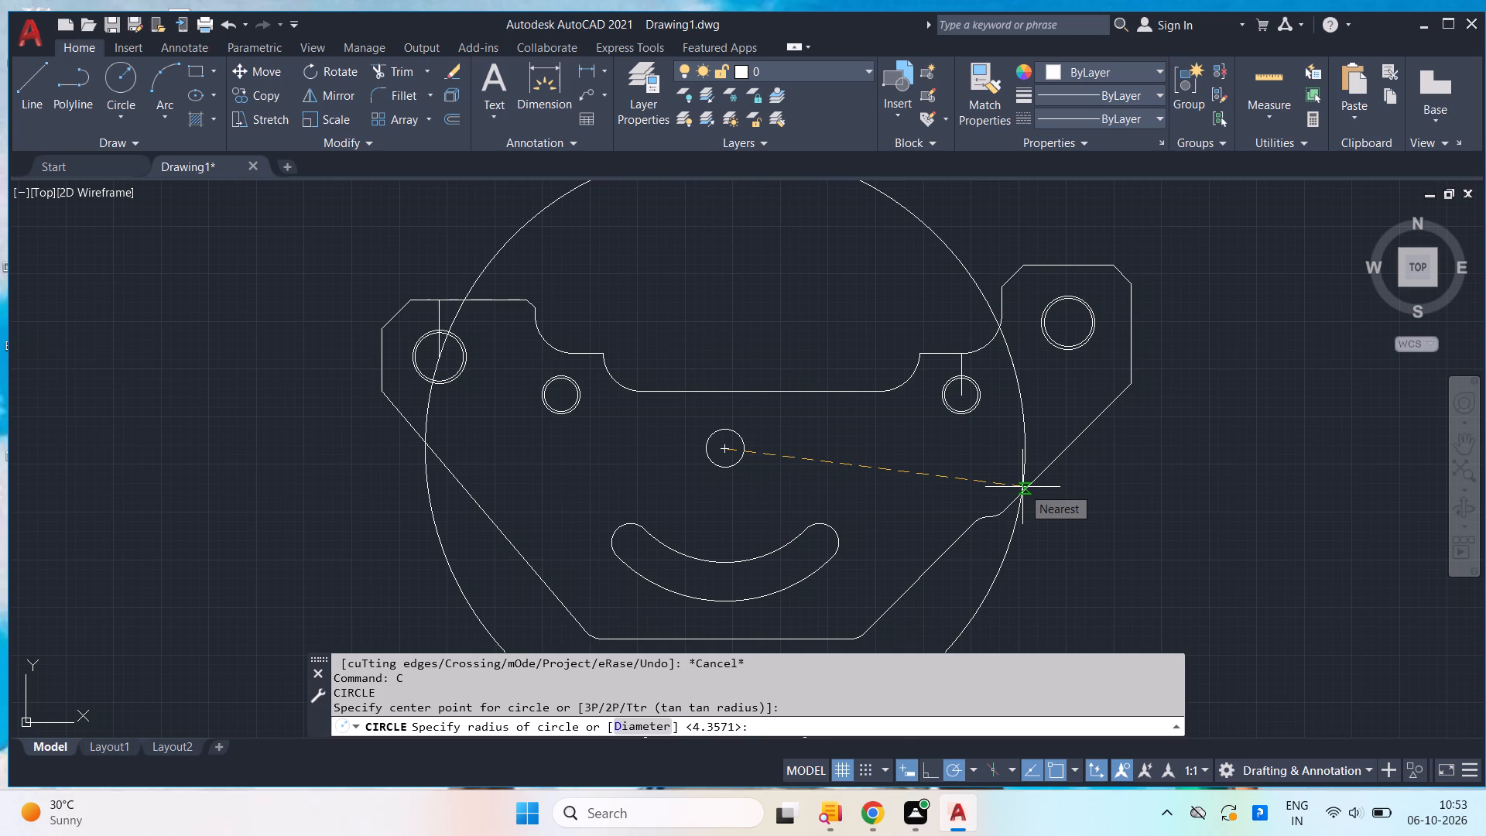
text(35)
key(Return)
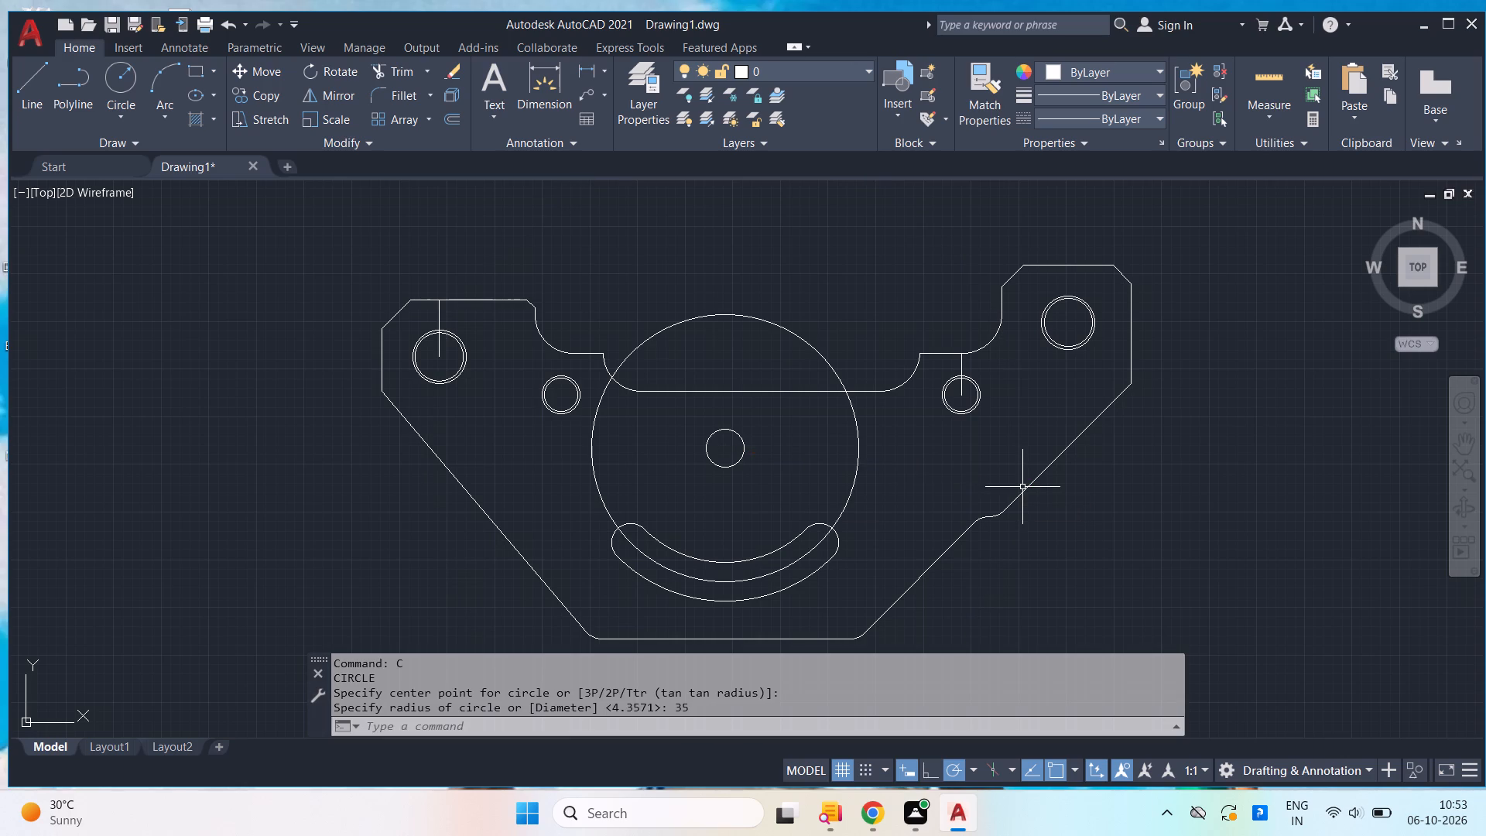
Load the ACAD_ISO02W100 dashed linetype from acad.lin into the drawing.
scroll(813, 476, up, 1)
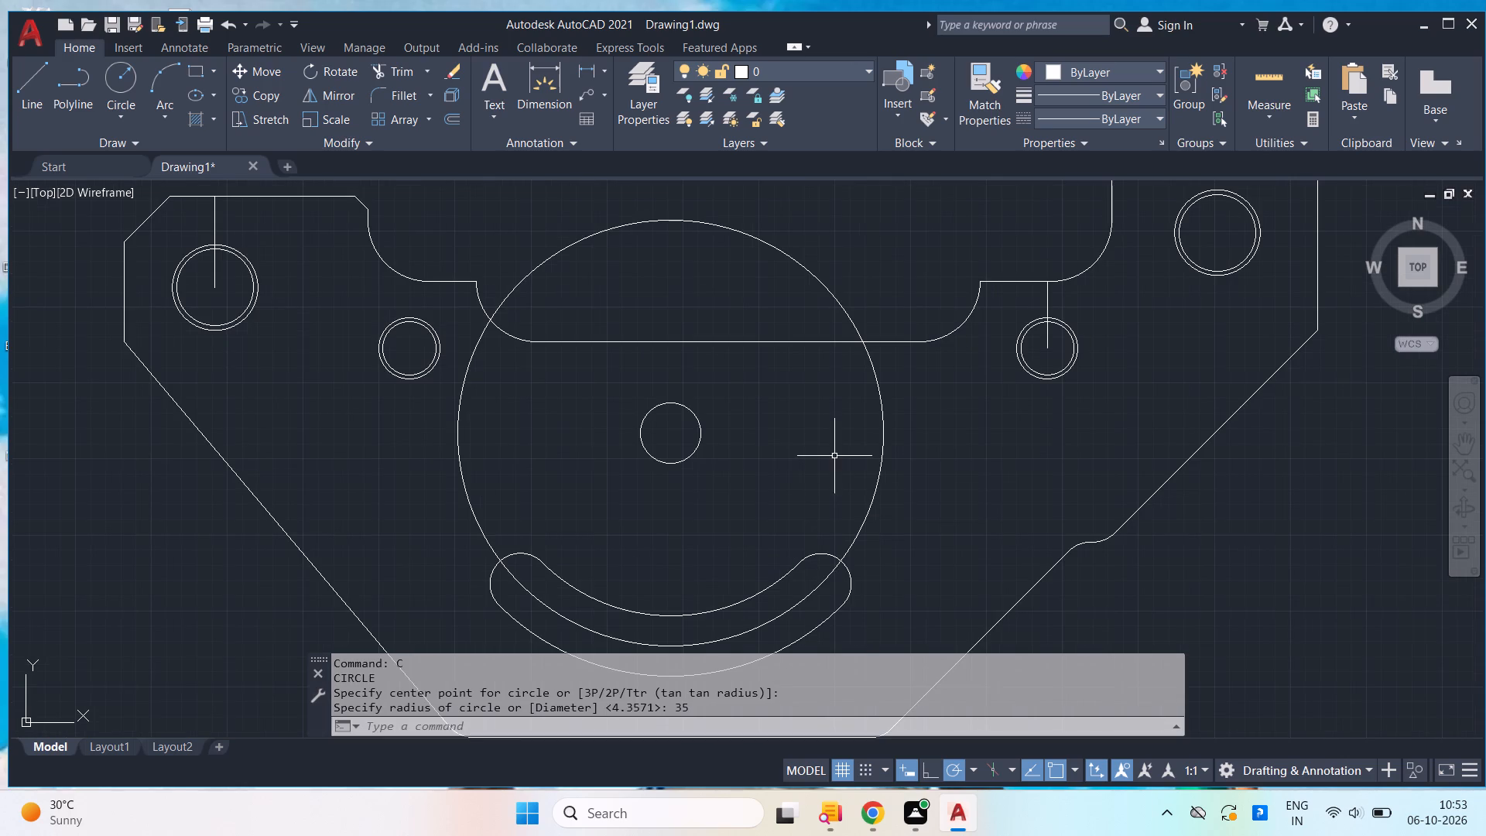
scroll(839, 457, down, 2)
middle_drag(838, 459, 755, 441)
click(1144, 114)
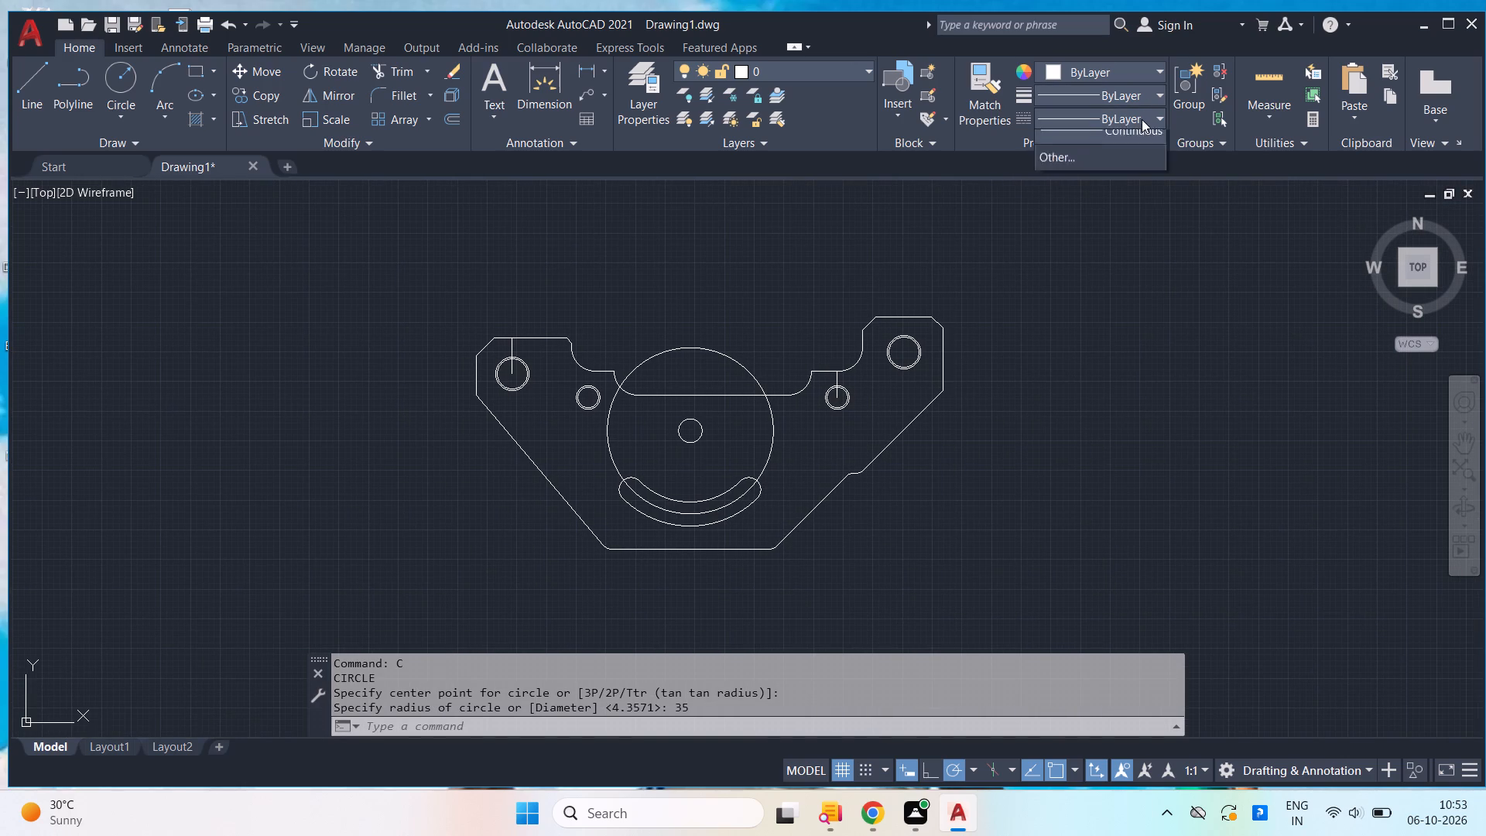
click(1125, 192)
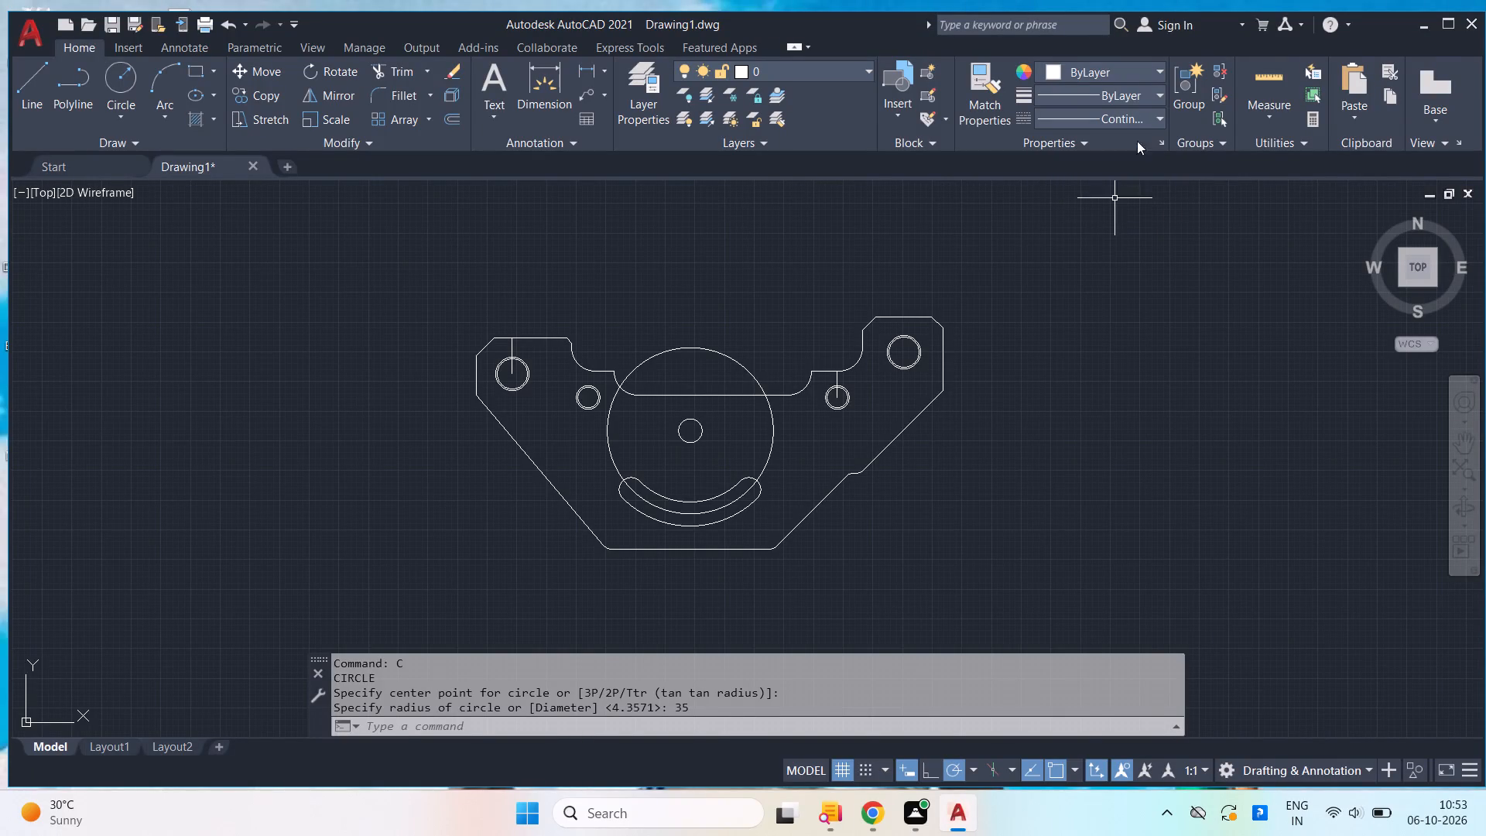
click(1143, 121)
click(1113, 214)
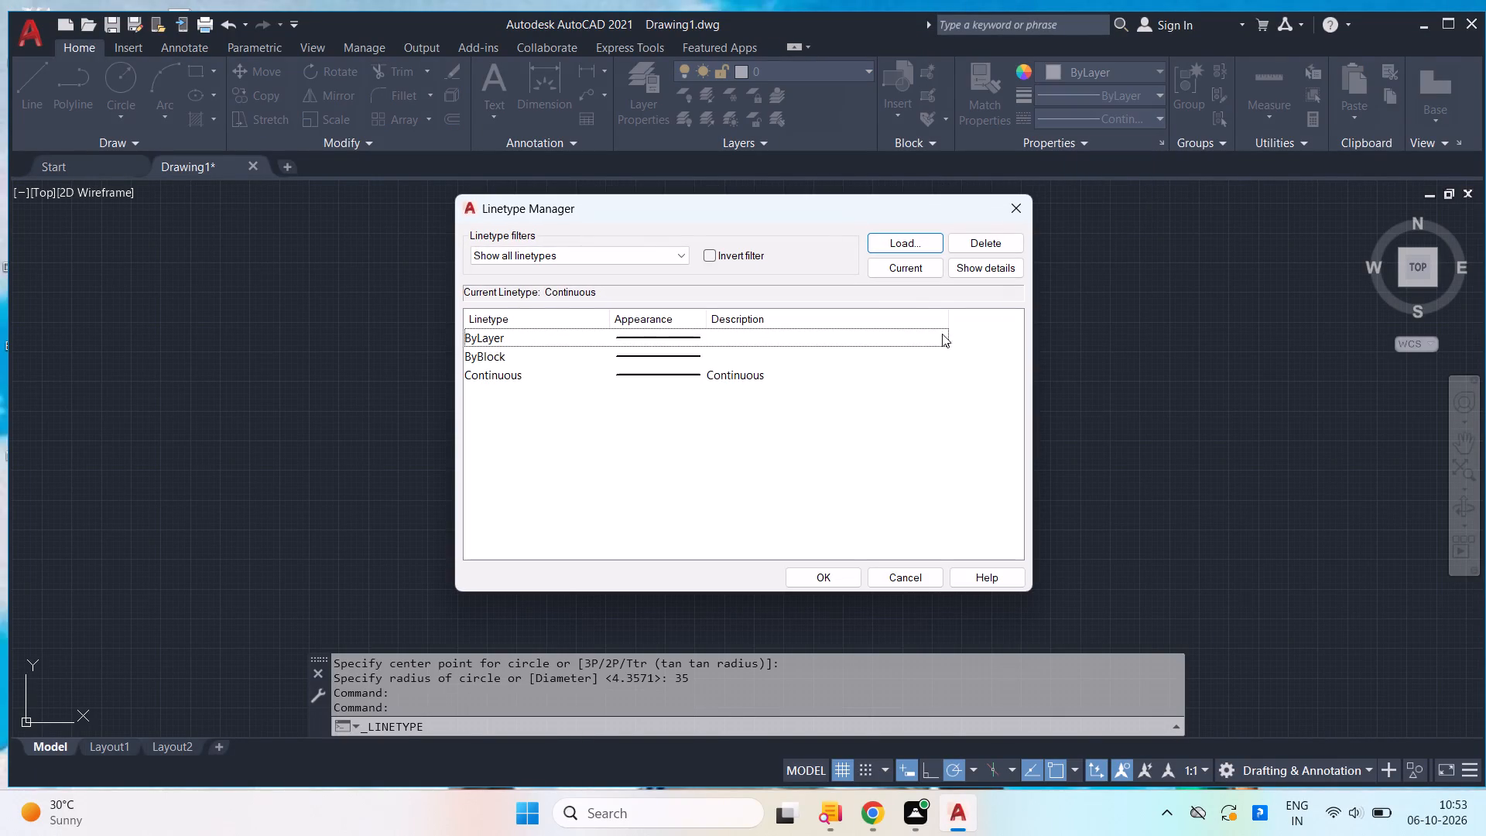
click(927, 240)
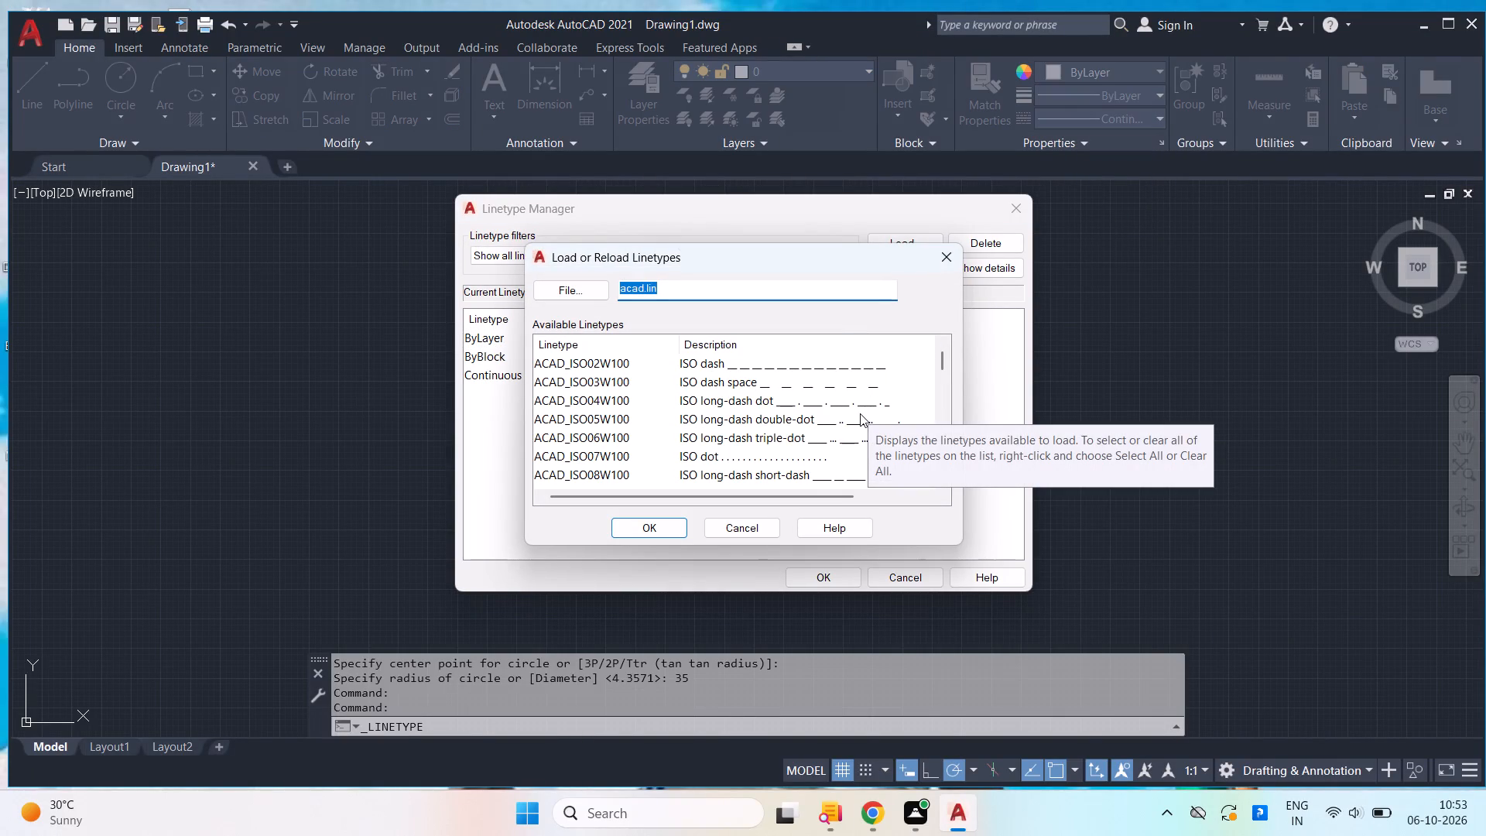
click(812, 357)
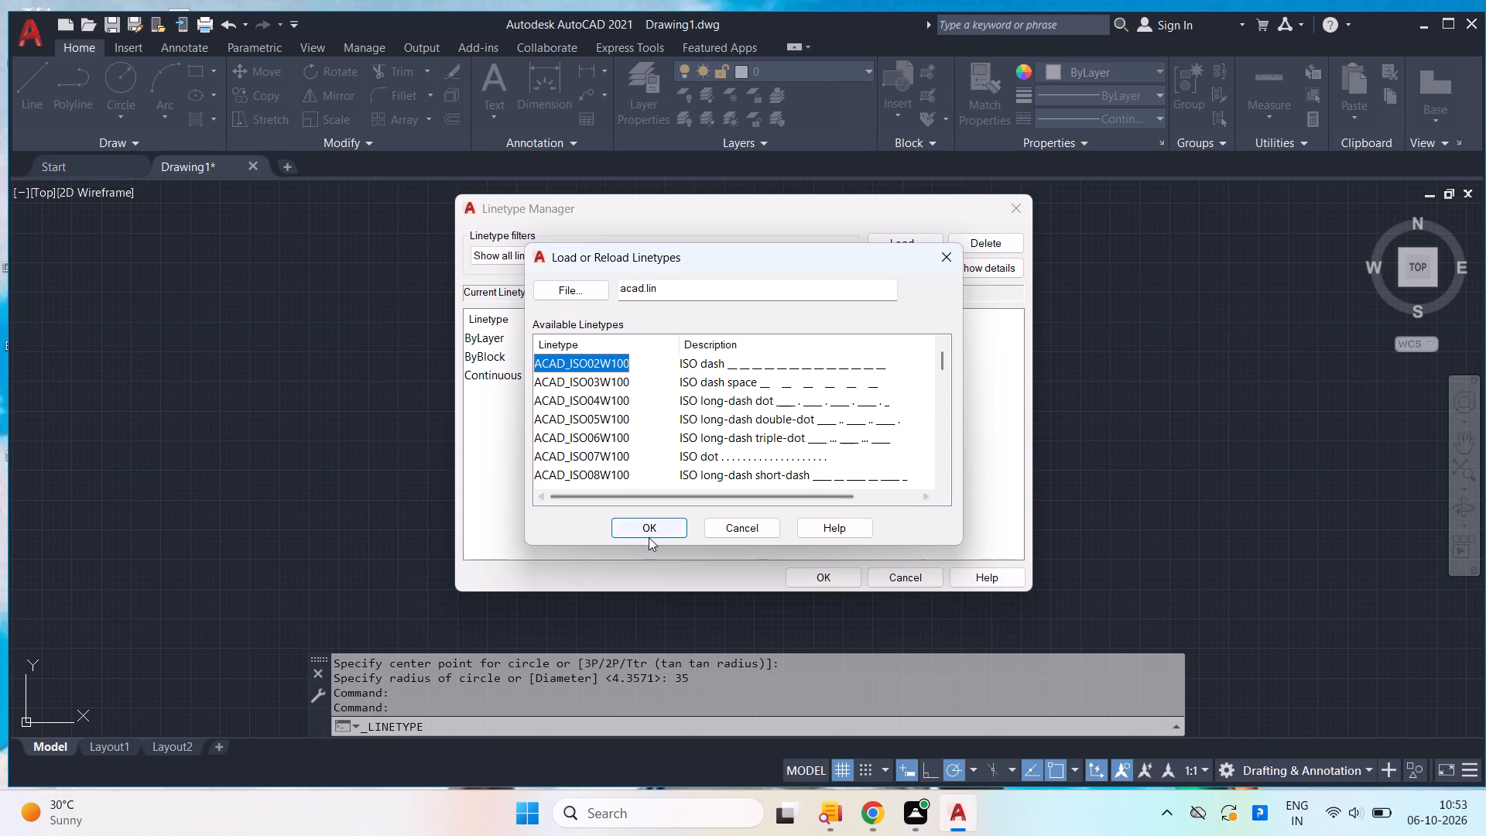
click(649, 537)
click(800, 580)
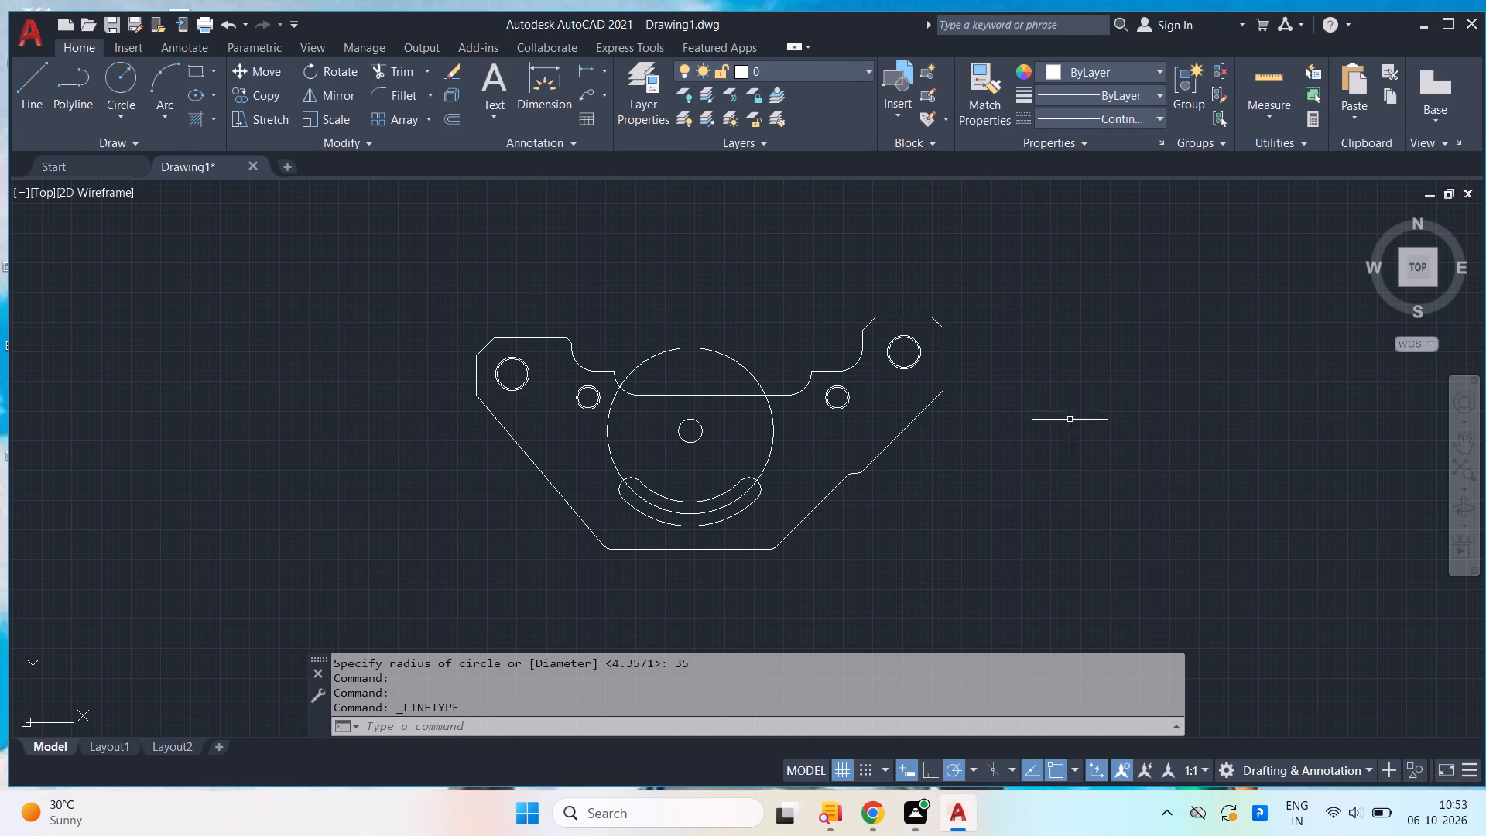
Make ACAD_ISO02W100 the current linetype for new objects.
click(1145, 110)
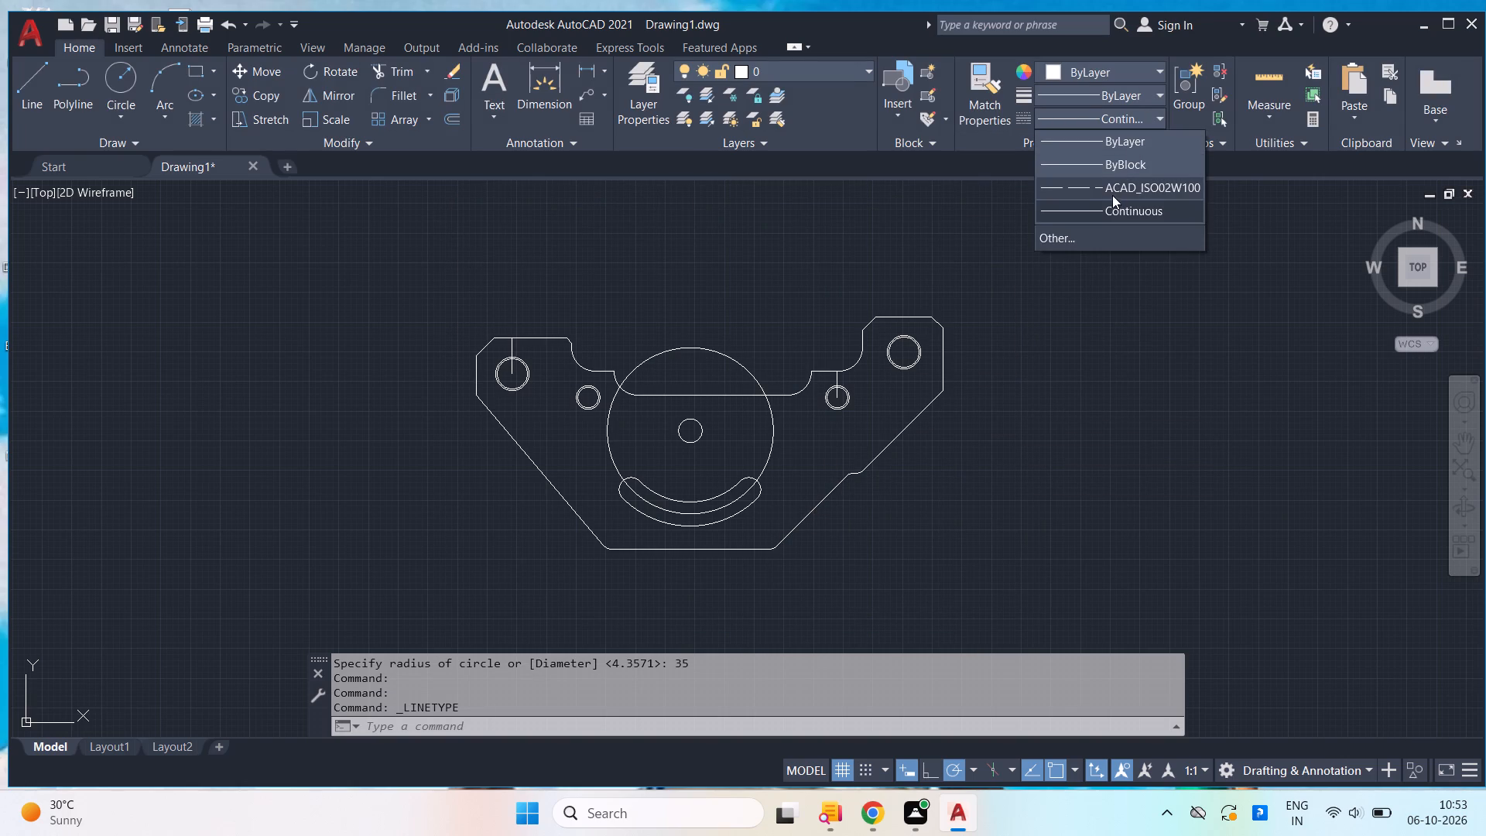
click(1113, 197)
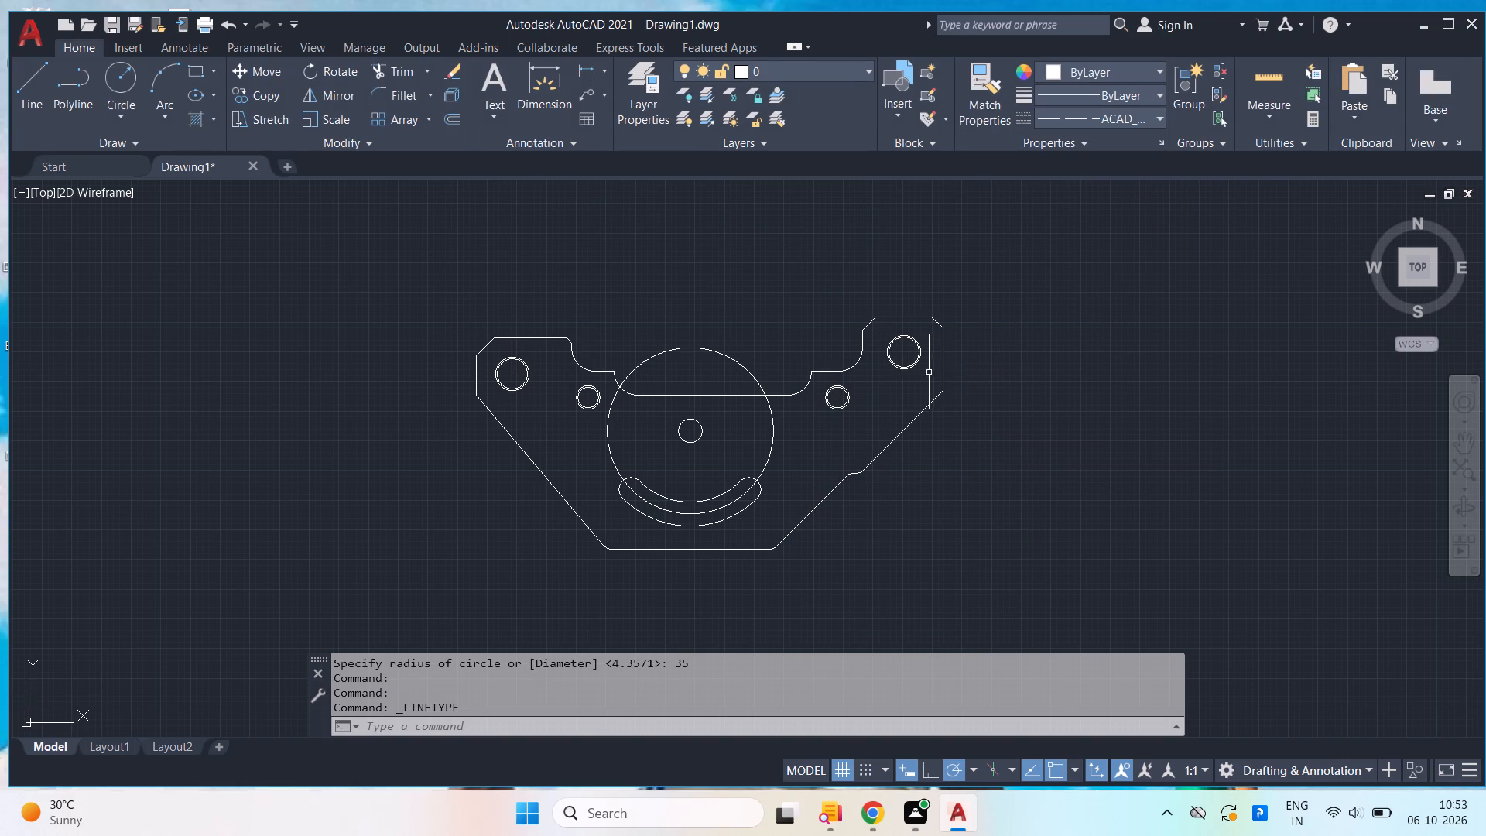
Change the linetype of the large radius-35 circle to ACAD_ISO02W100 through its object properties.
scroll(897, 373, up, 1)
click(718, 369)
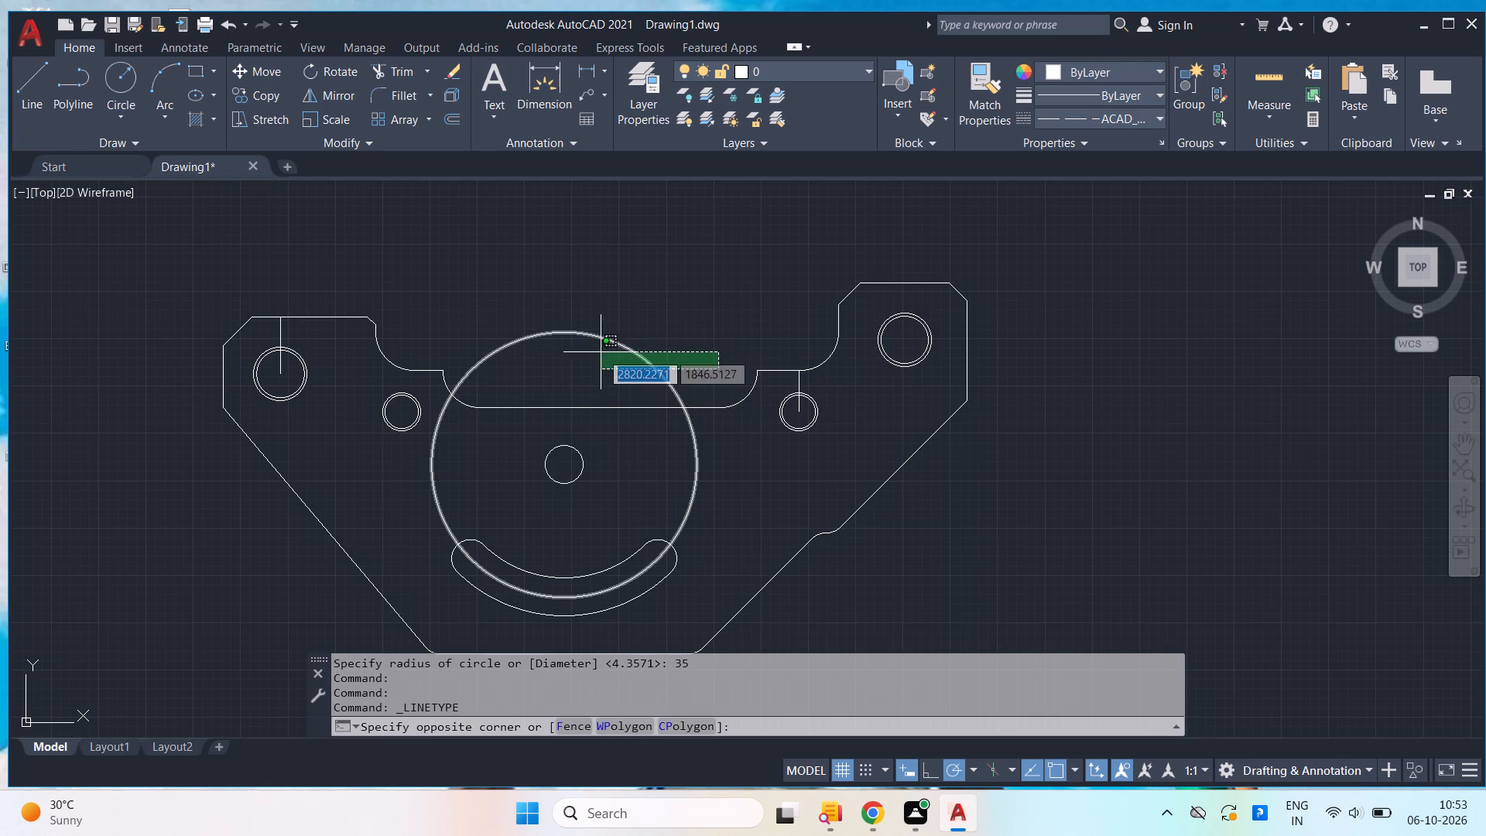
click(588, 326)
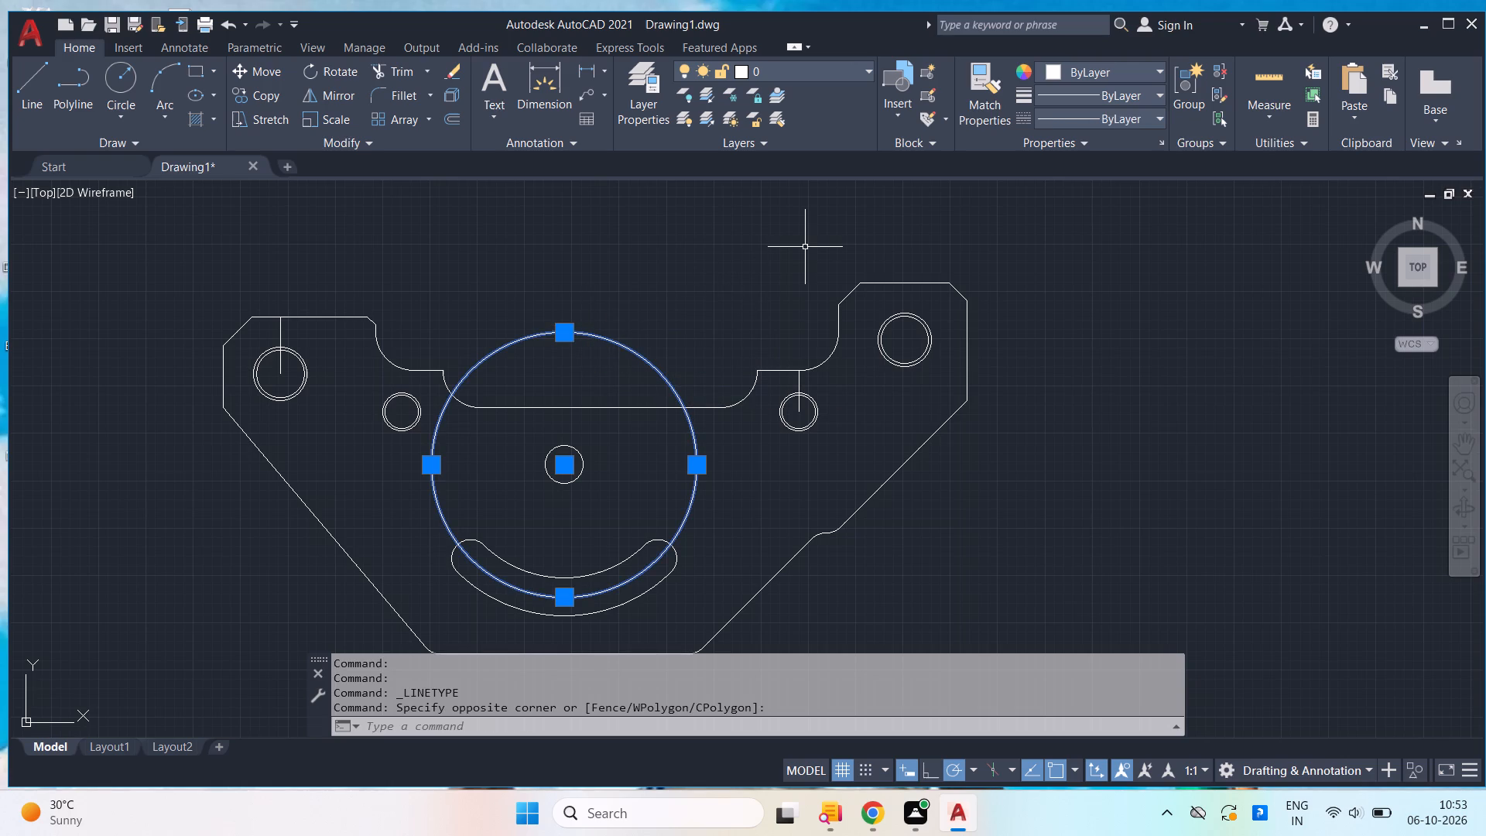
key(ctrl+1)
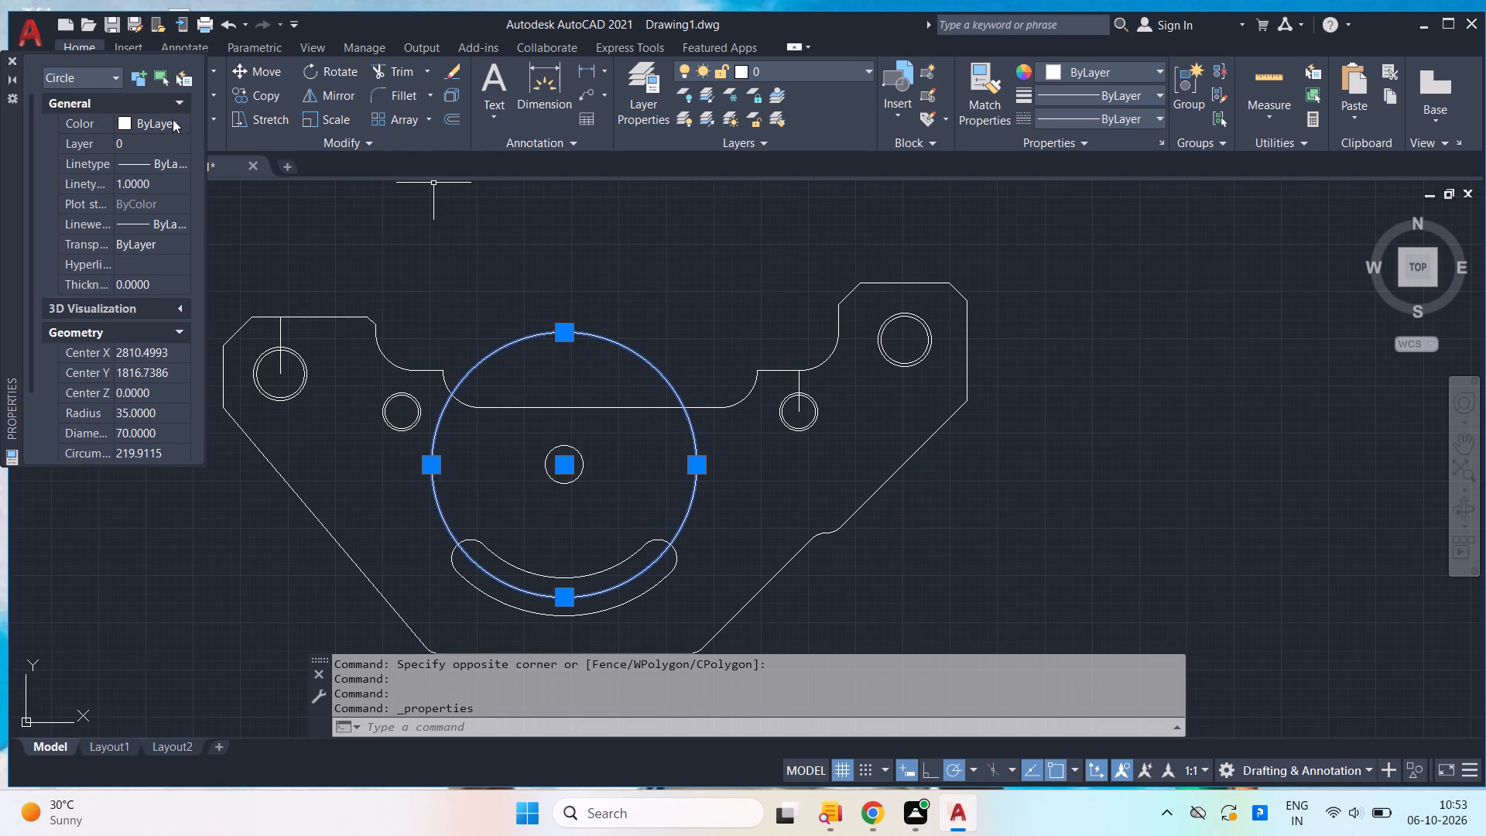
click(190, 159)
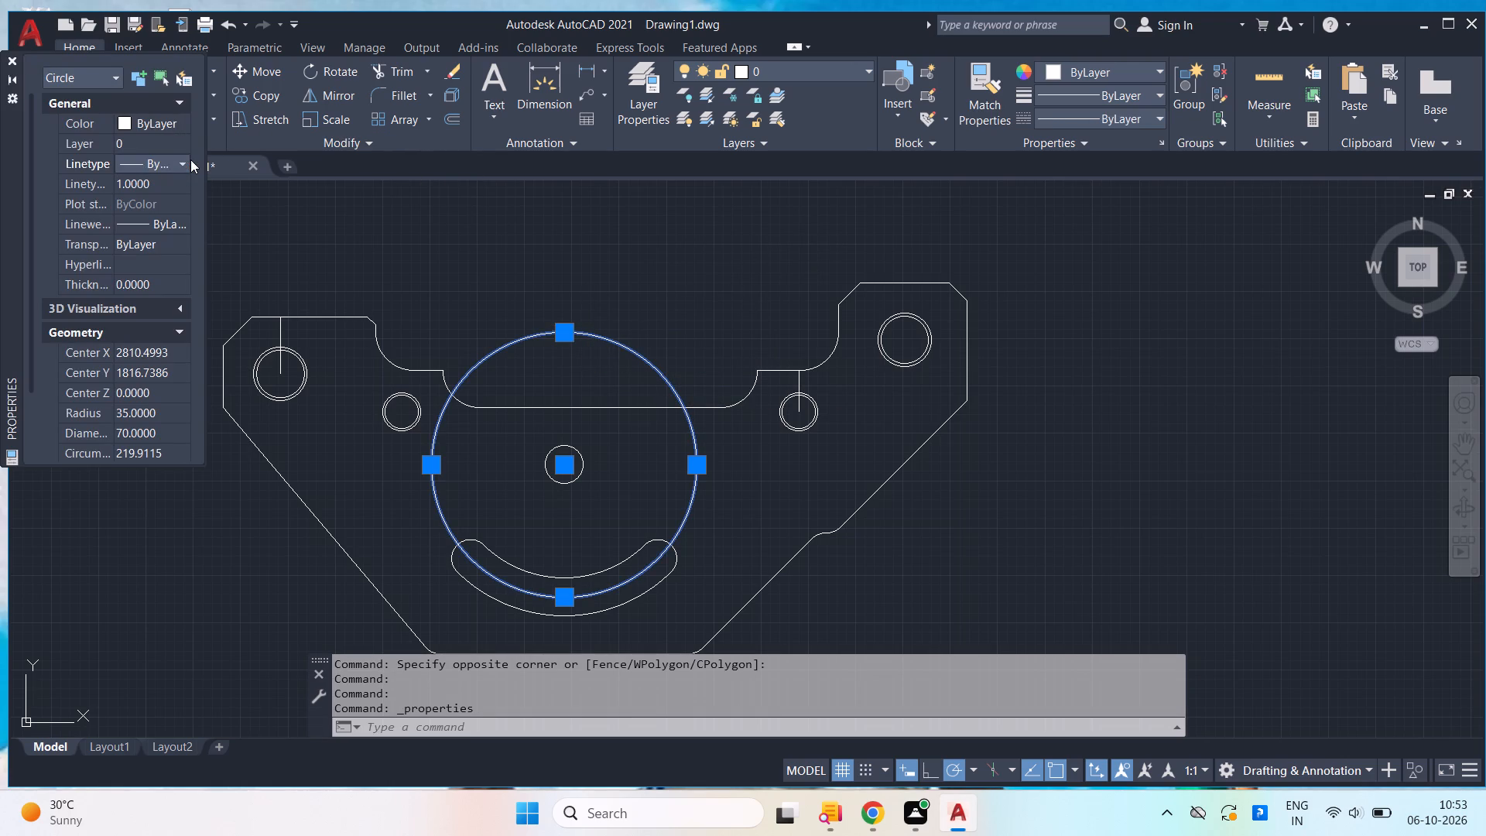
click(180, 165)
click(174, 212)
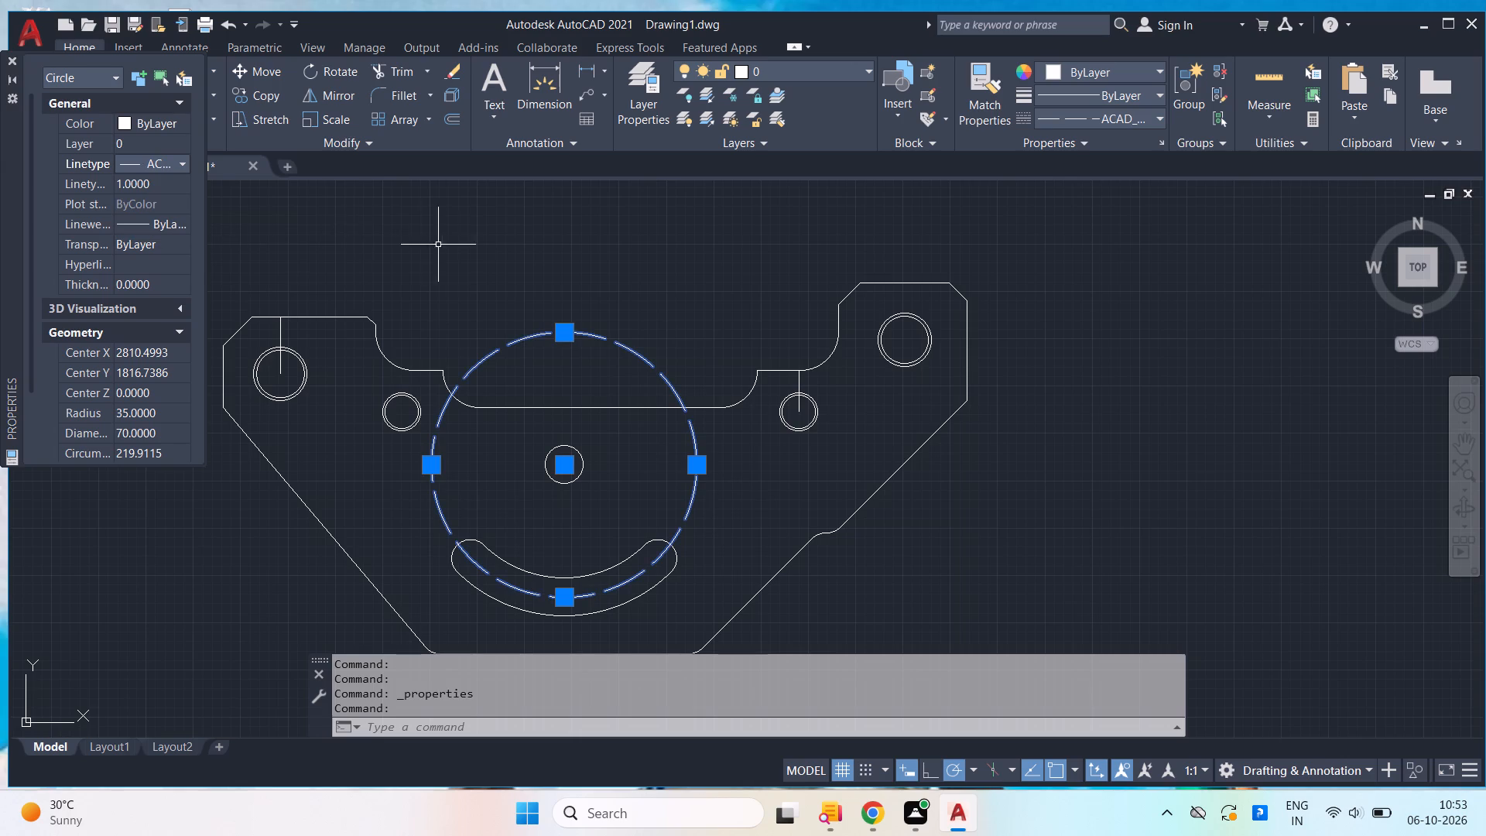
key(Escape)
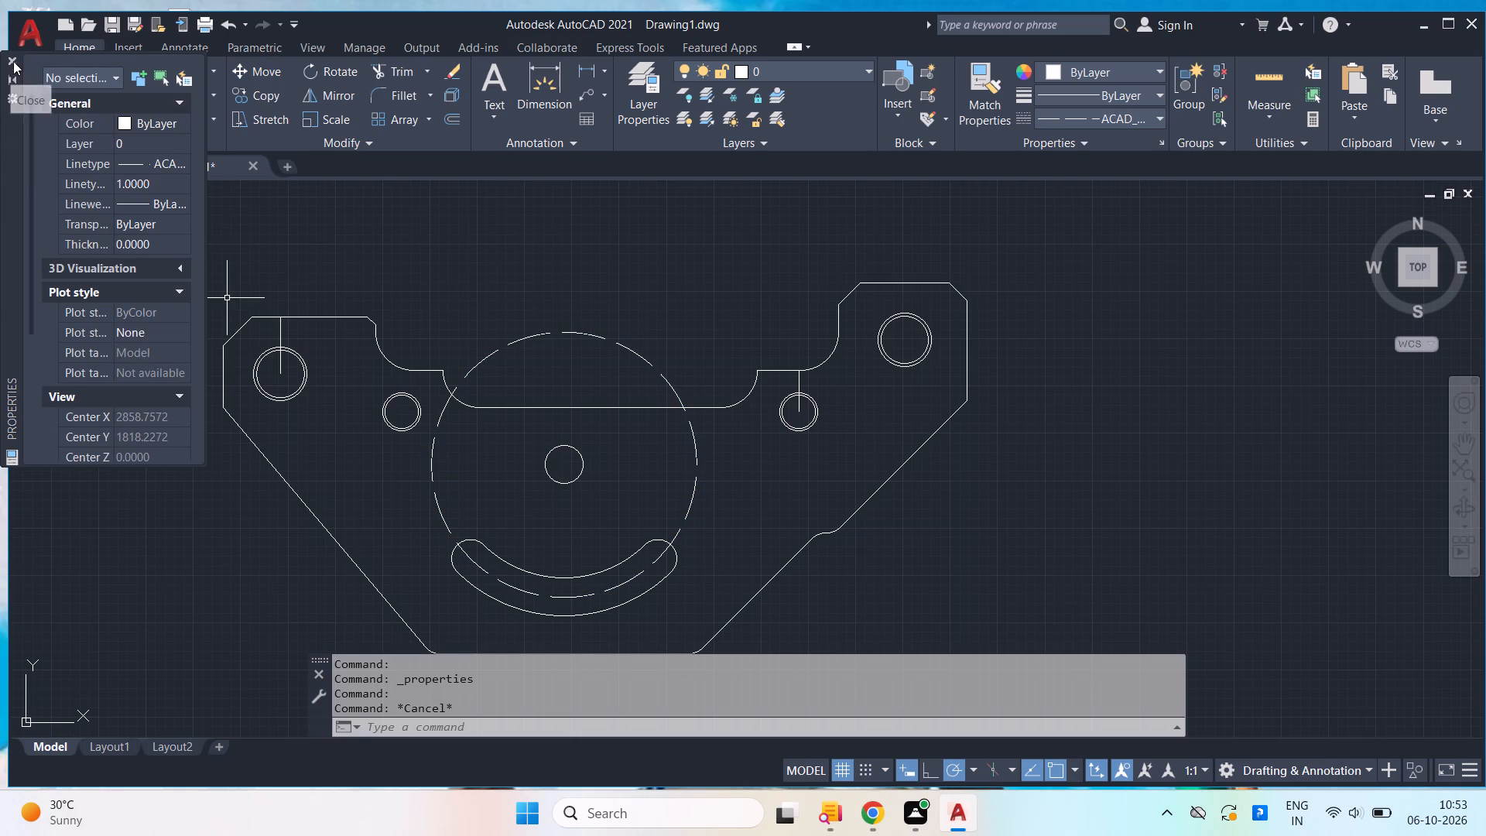
click(13, 61)
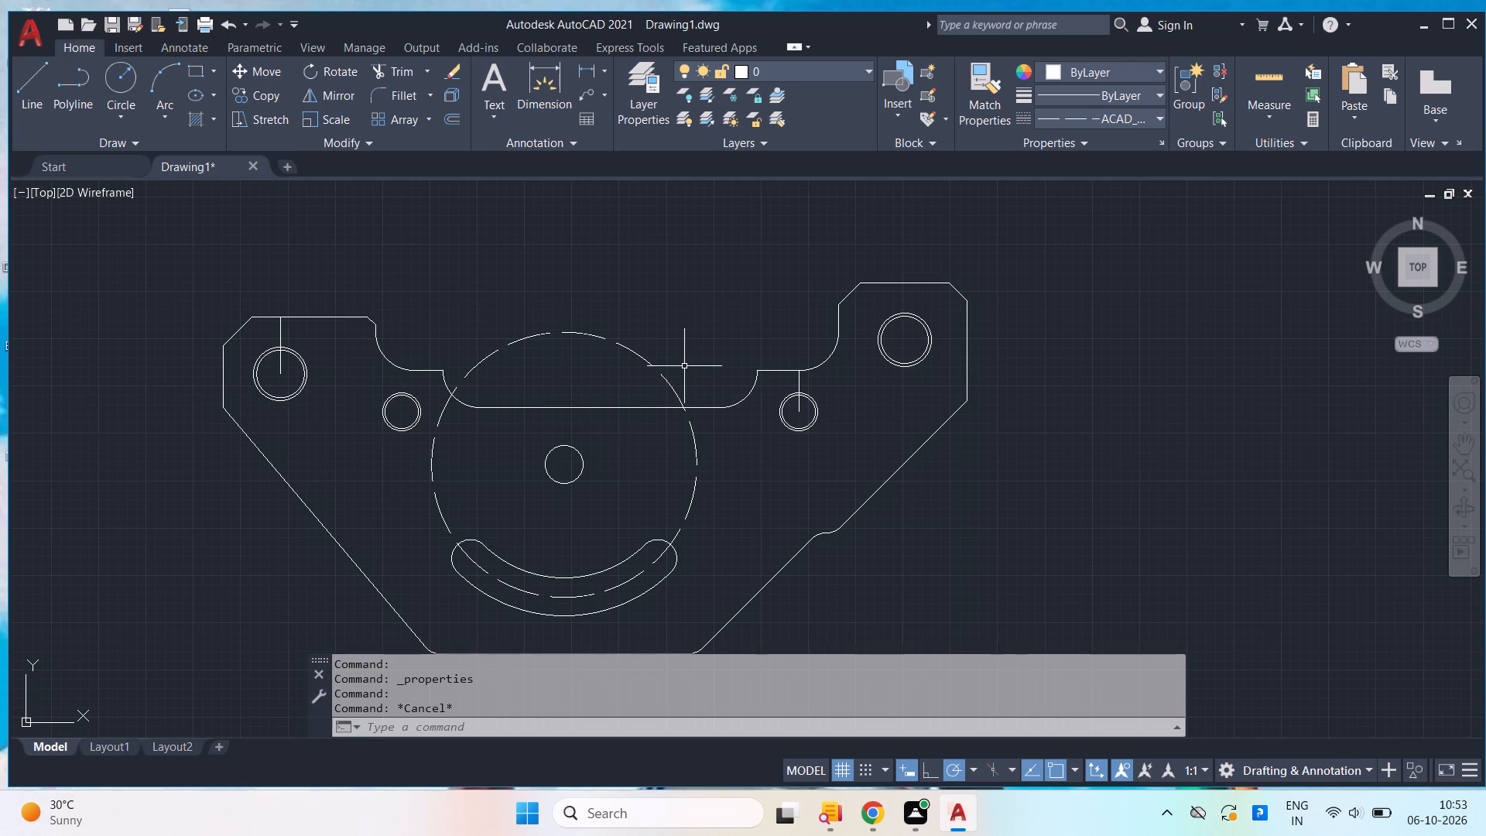
Delete the vertical construction line joining the upper-left concentric-circle hole's centre to the top edge.
scroll(245, 347, up, 1)
drag(317, 319, 309, 317)
click(273, 323)
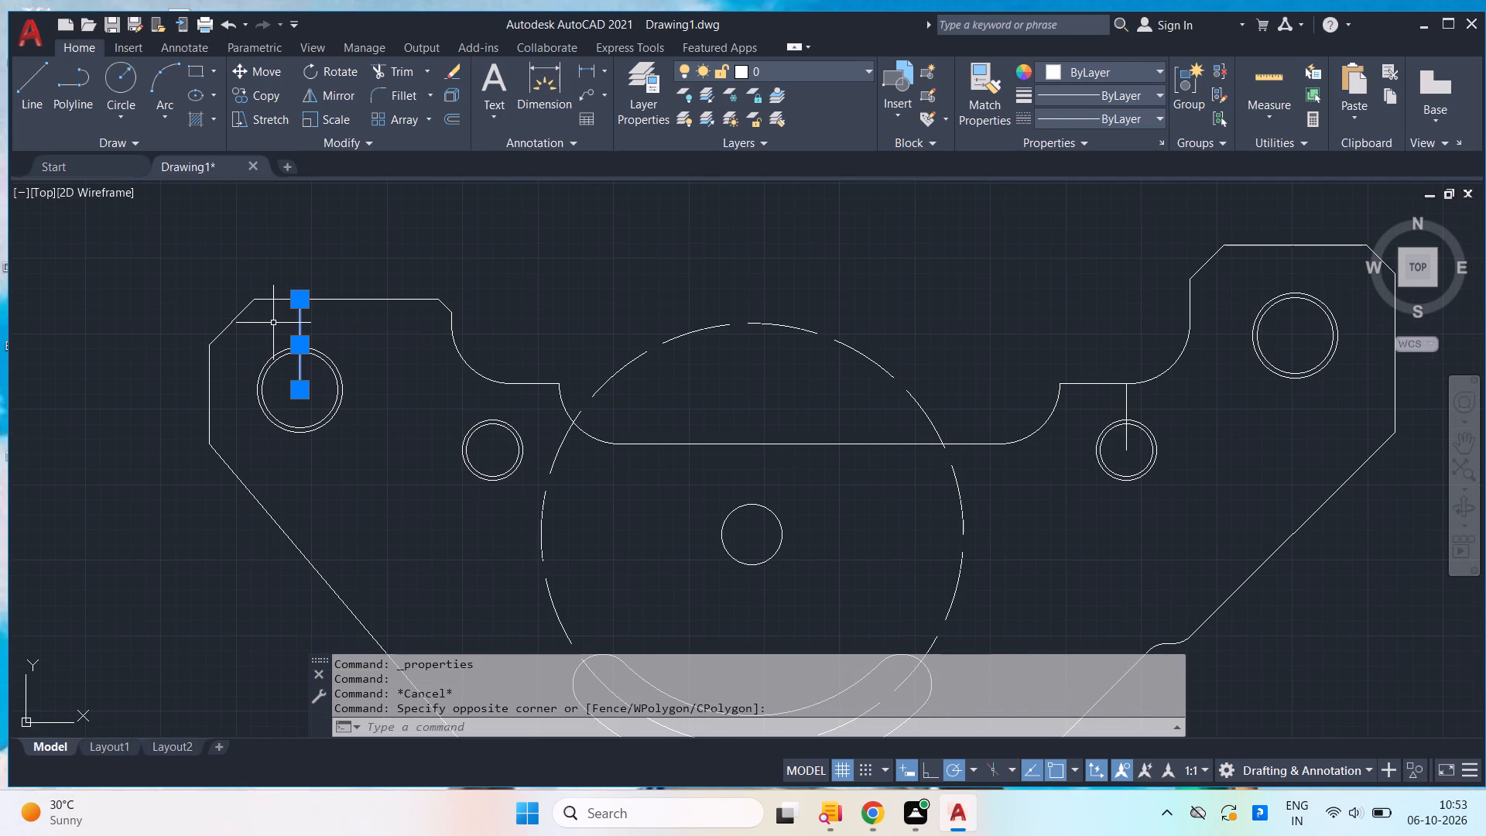
key(Delete)
Draw a dashed line about 71 units long at 225° from the centre hole's centre through the curved slot's left end.
scroll(488, 353, down, 1)
middle_drag(782, 405, 785, 369)
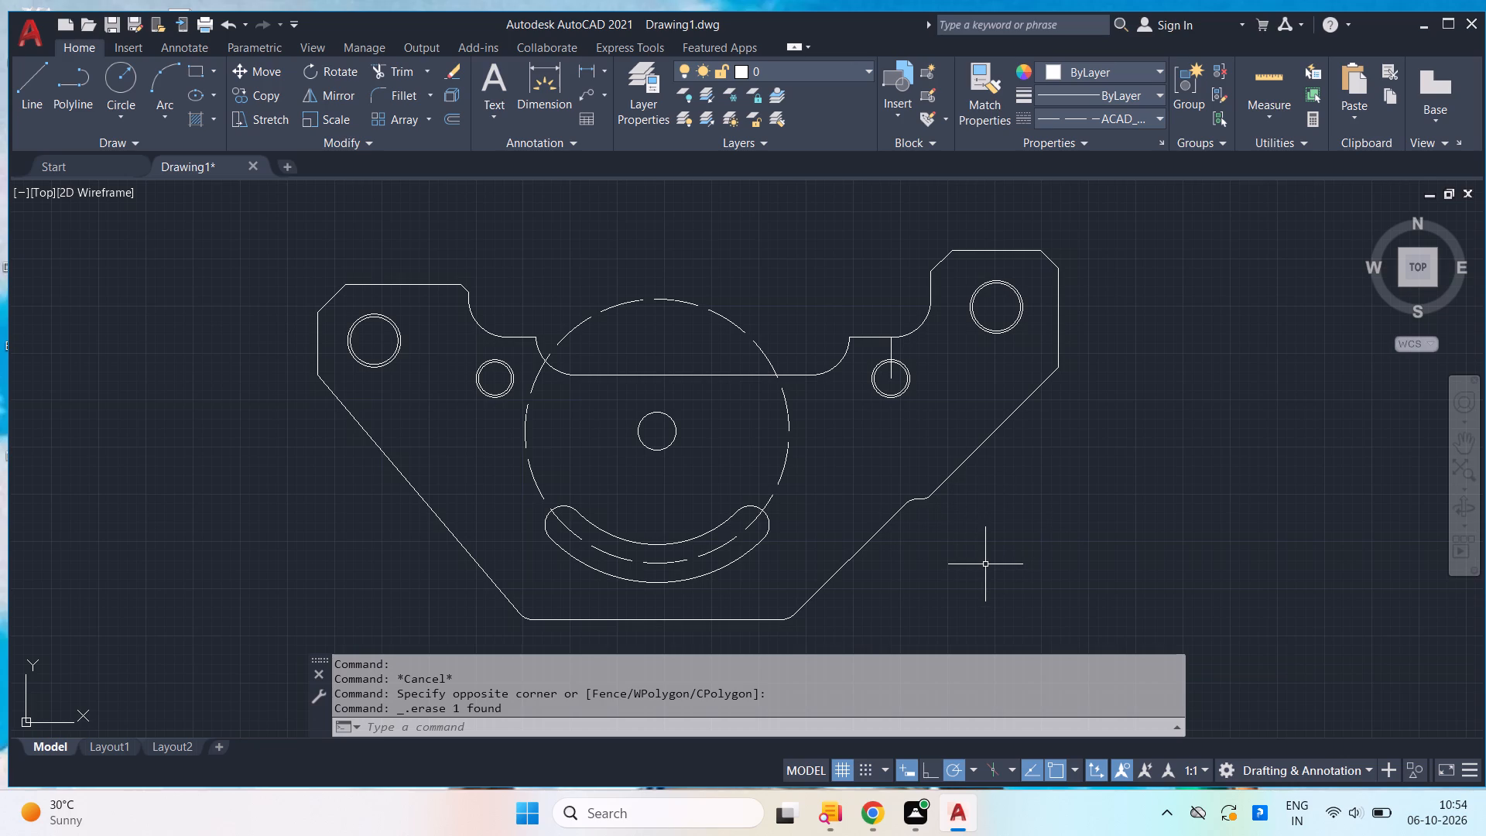
key(l)
key(Return)
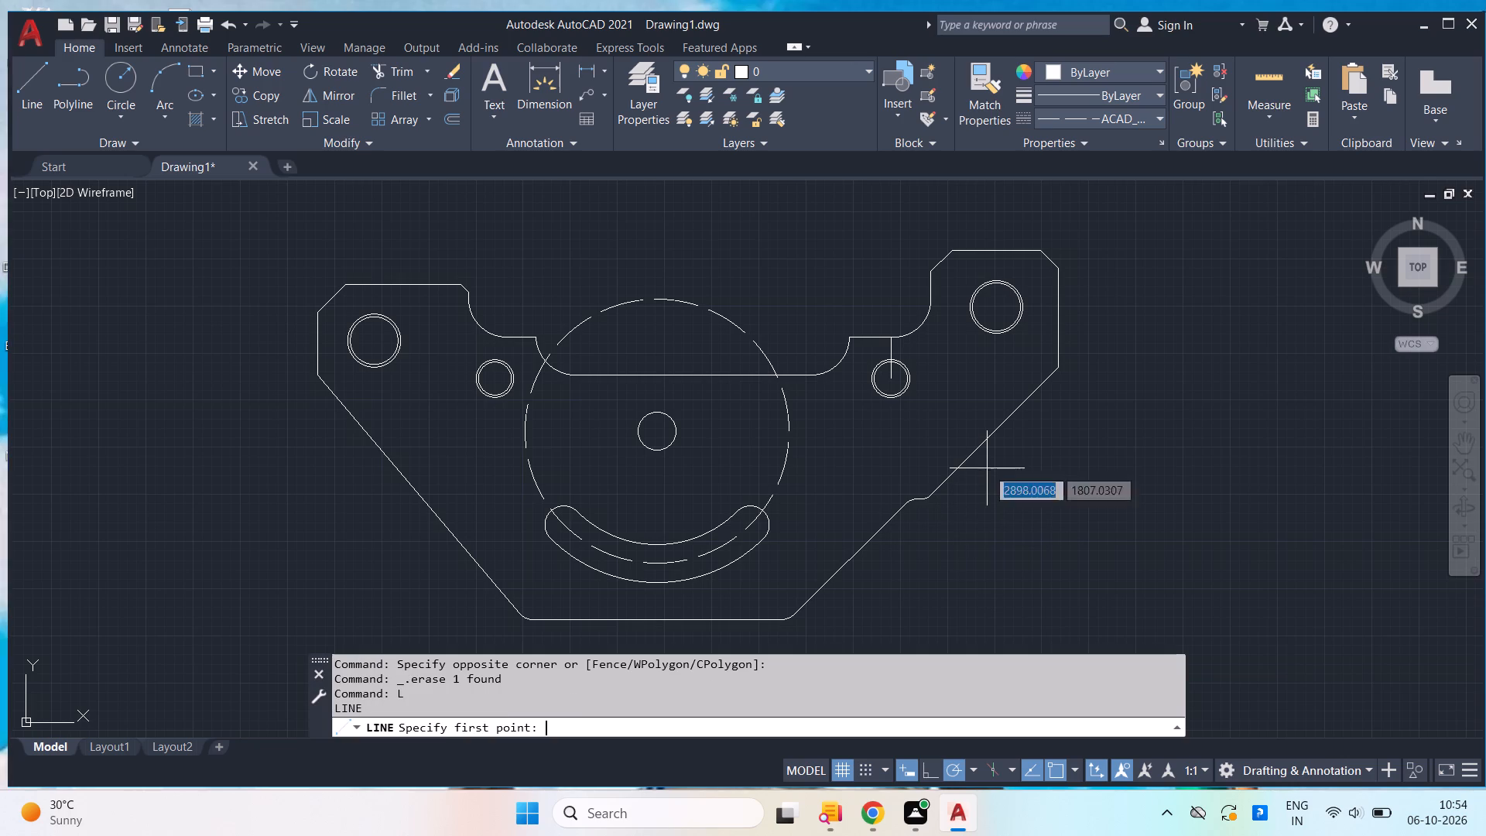
click(656, 438)
middle_drag(491, 553, 464, 476)
scroll(491, 553, down, 1)
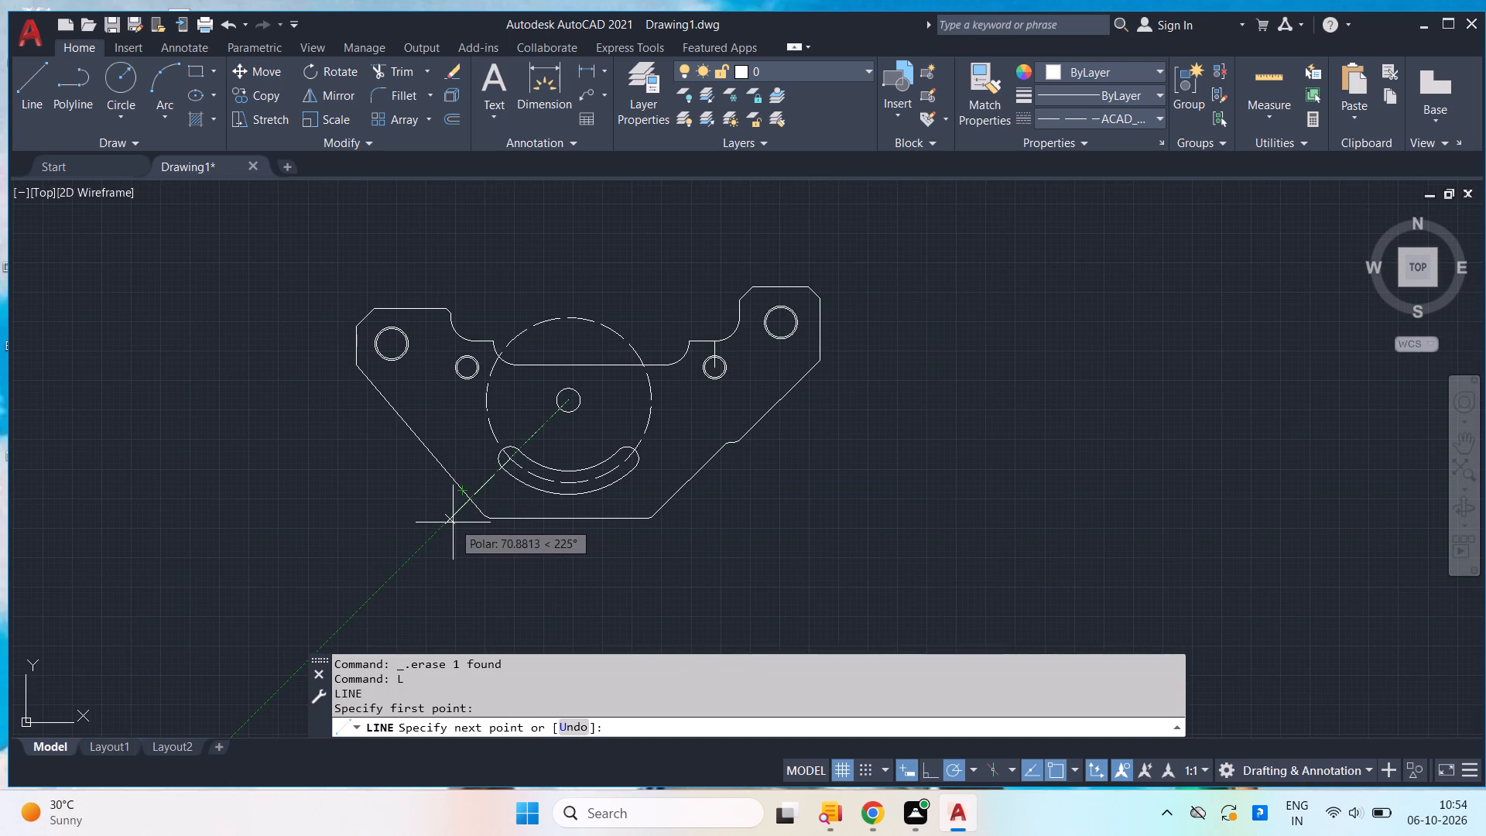
click(453, 522)
key(space)
Draw a matching dashed line from the centre hole's centre through the curved slot's right end, extending past the outline.
key(space)
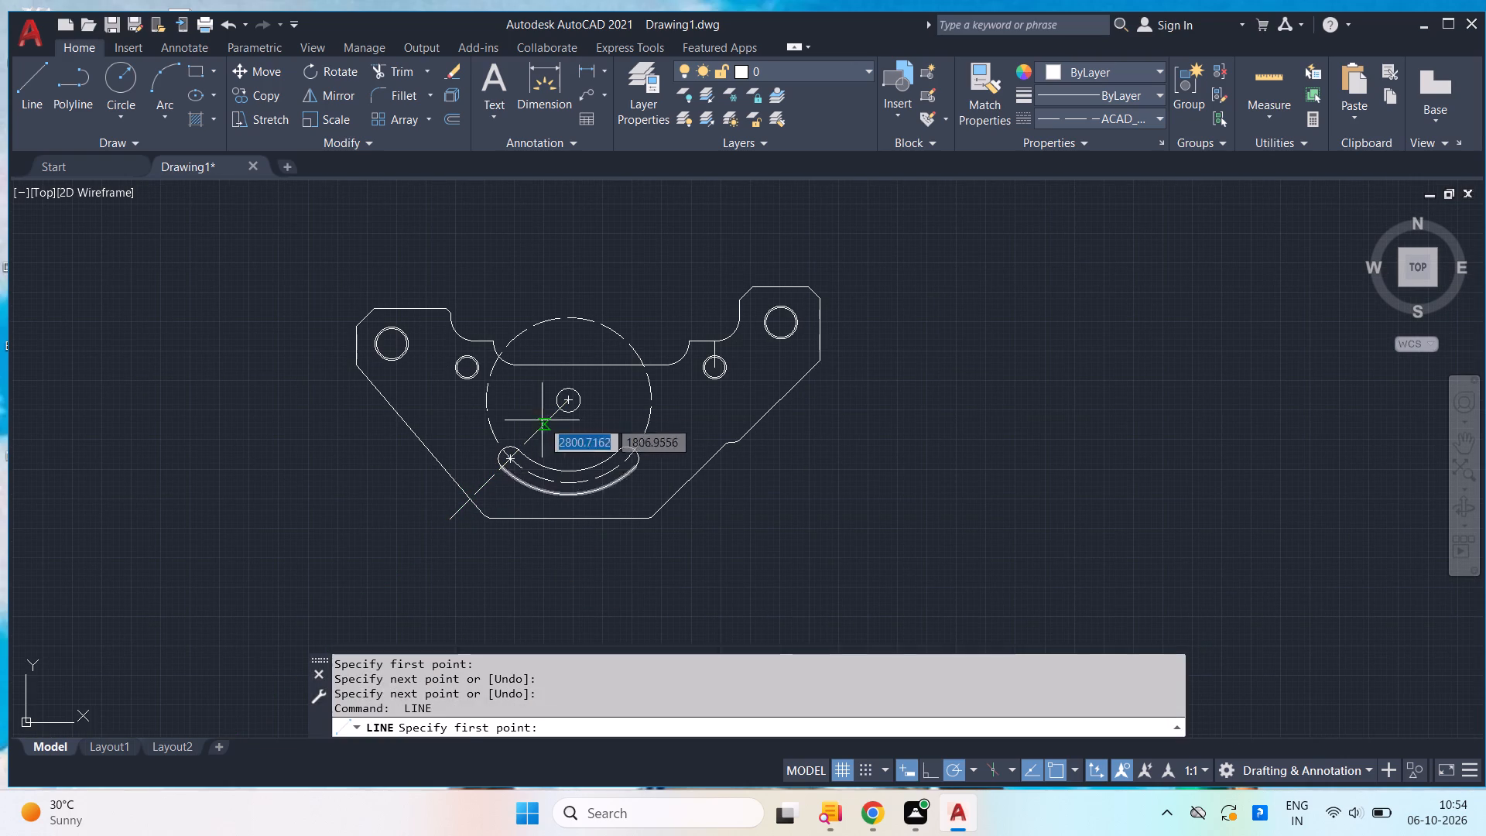
click(572, 397)
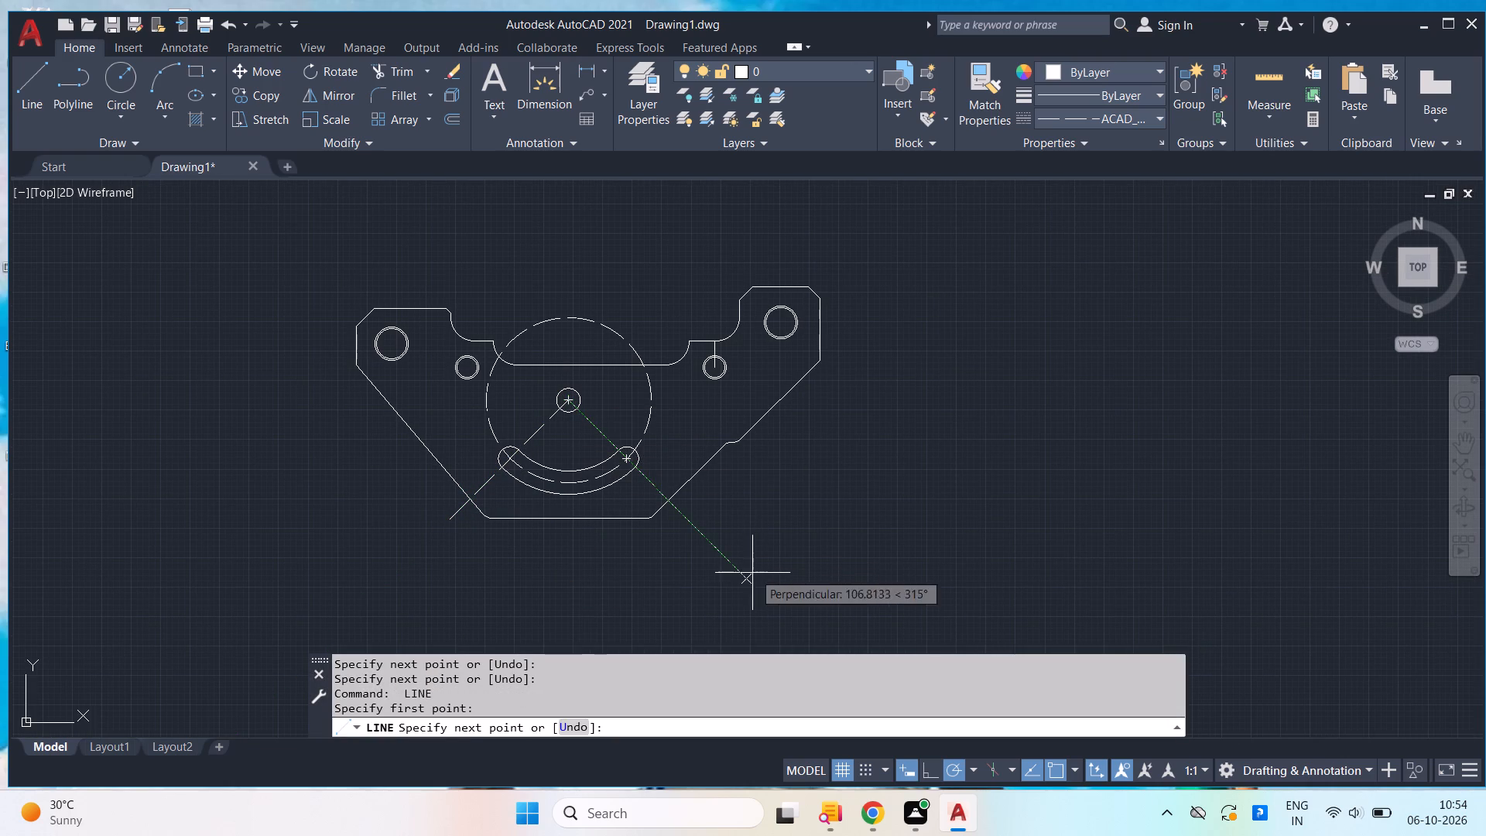
click(683, 528)
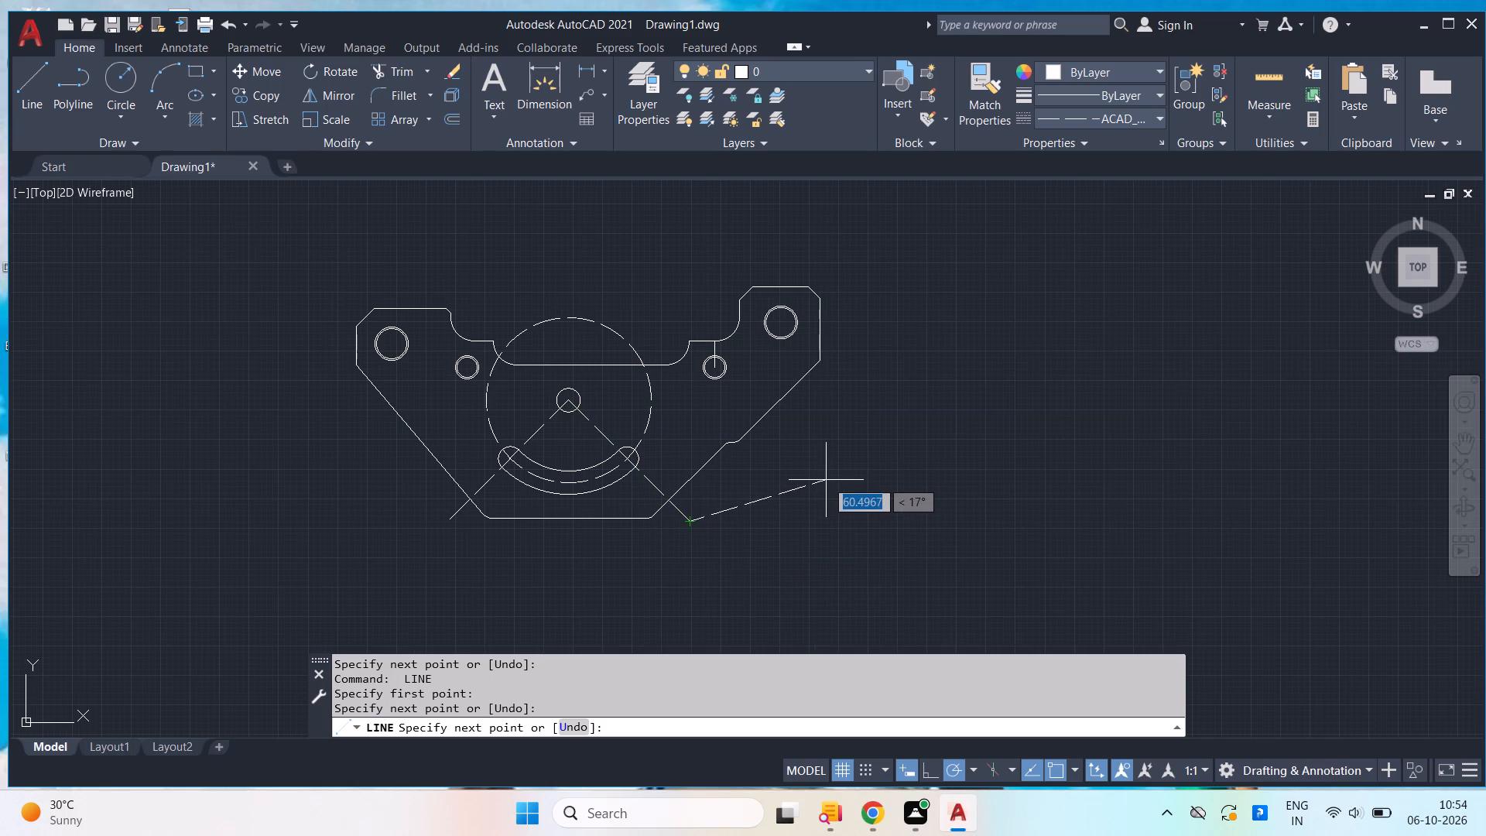
key(space)
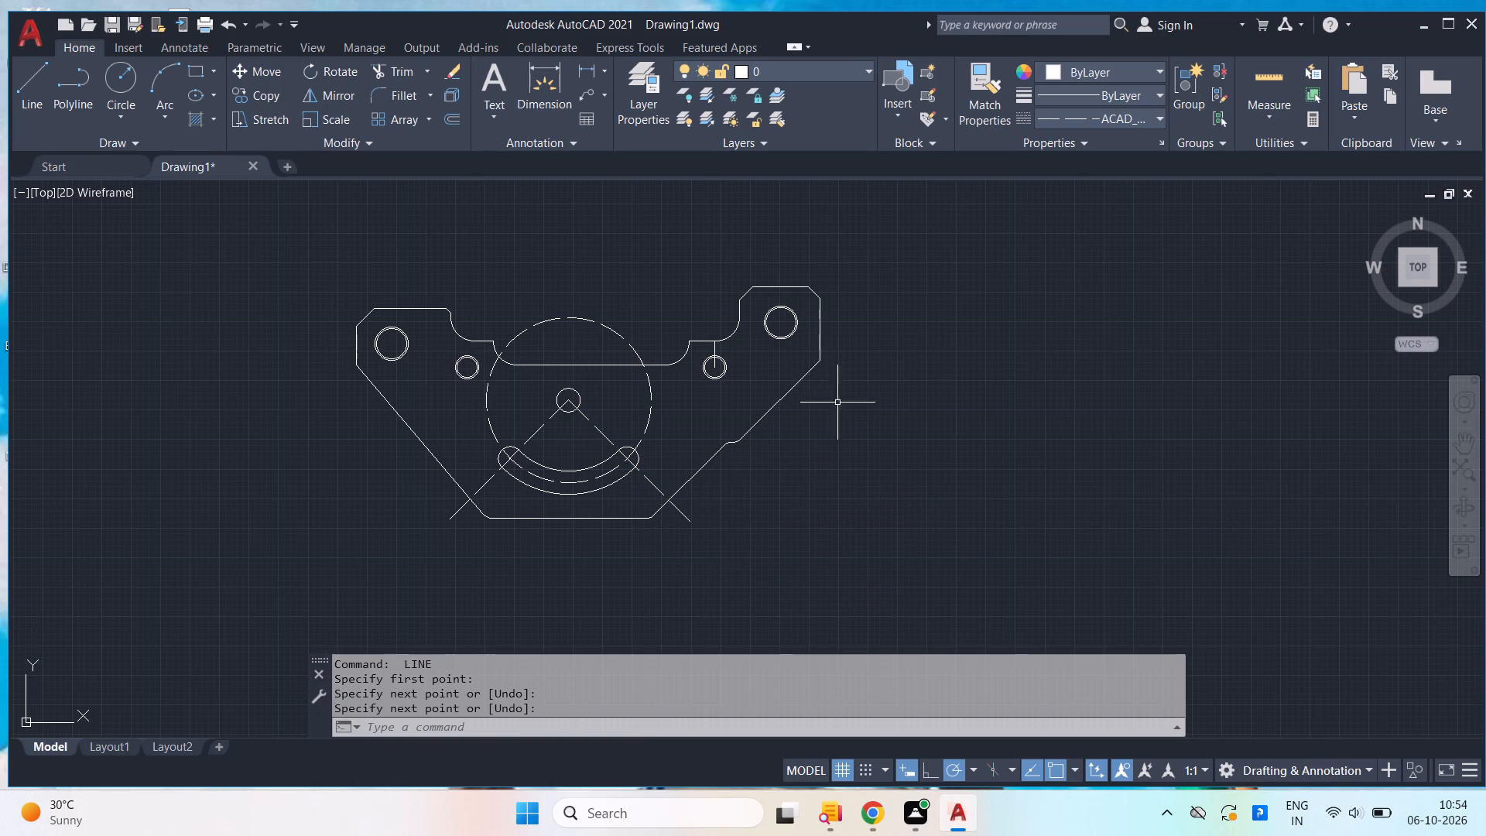
Add a radius dimension to the fillet arc at the right end of the central top recess, placed below the arc.
scroll(578, 406, up, 1)
middle_drag(601, 442, 844, 434)
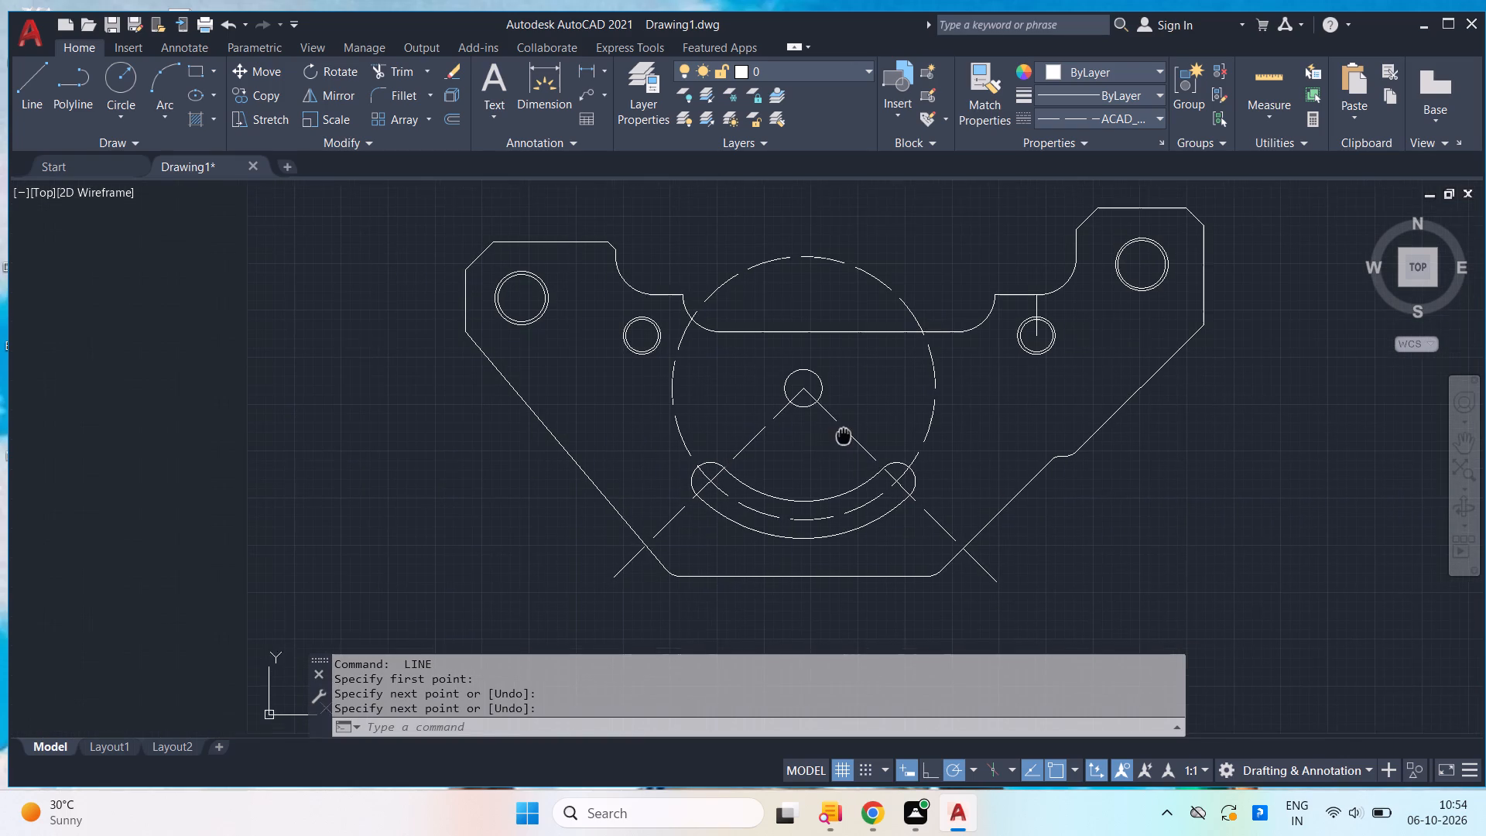
middle_drag(844, 434, 841, 435)
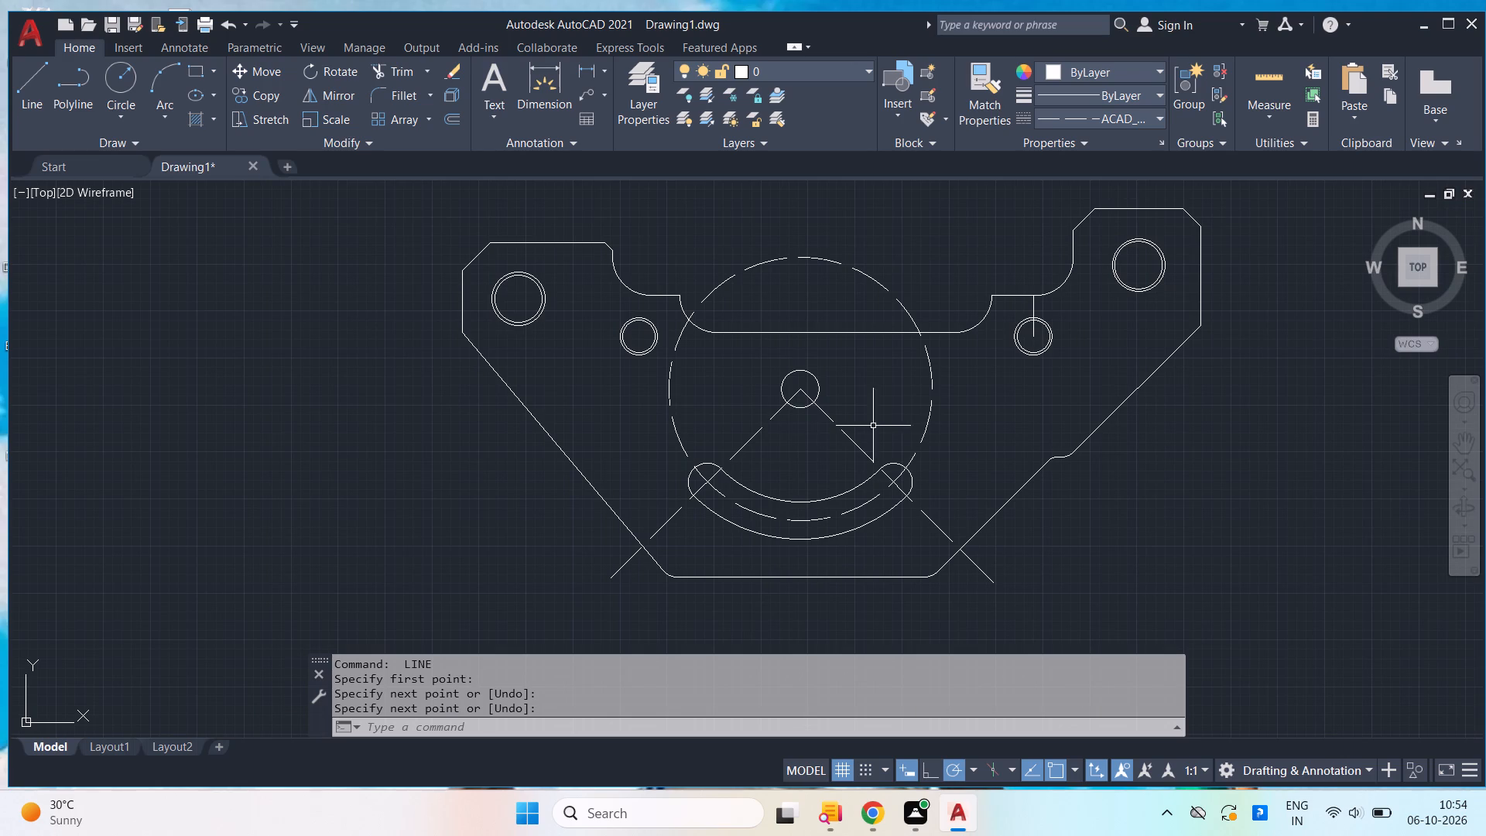
middle_drag(1020, 399, 946, 439)
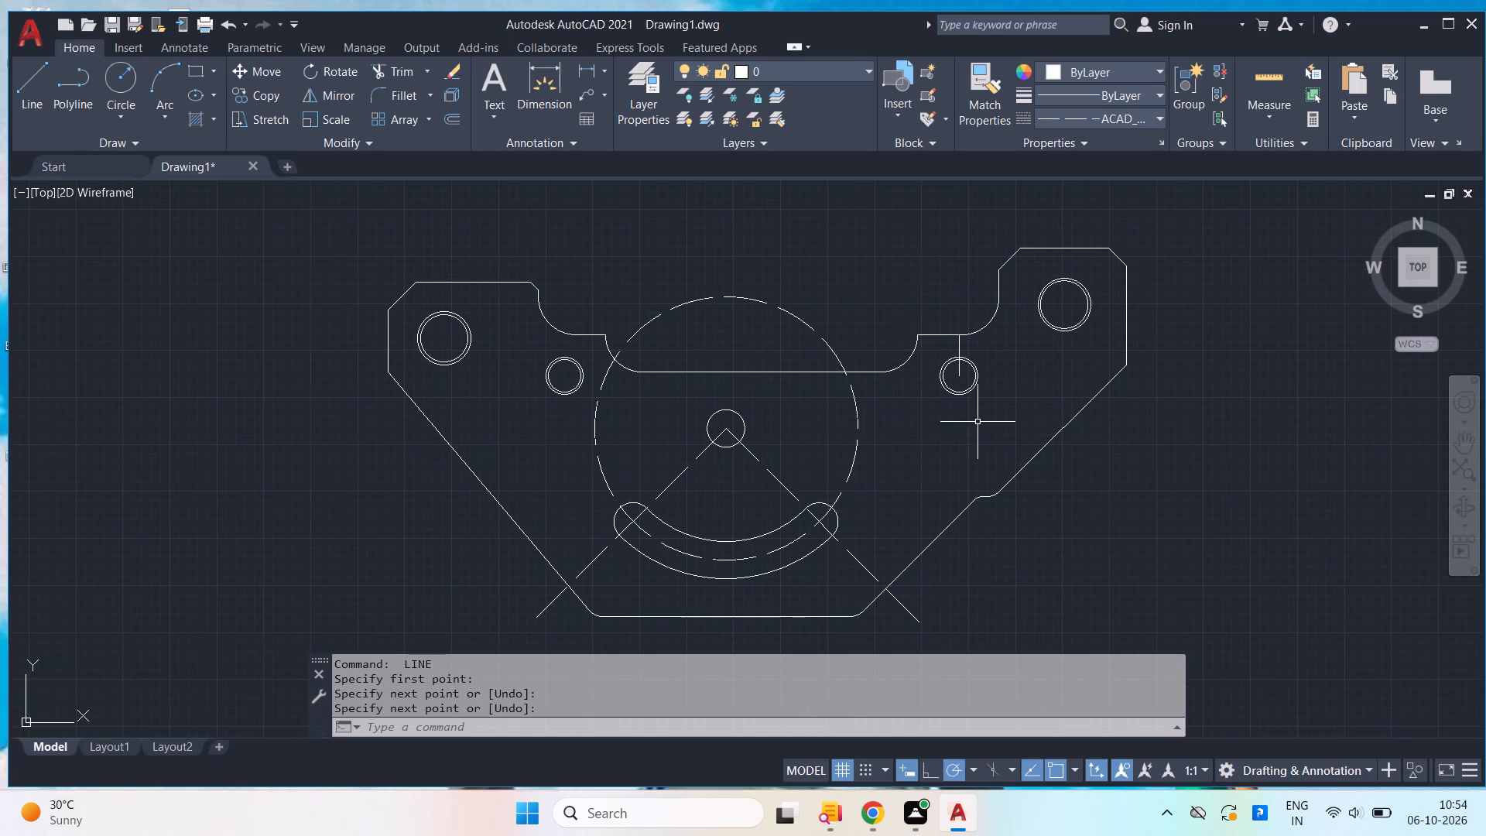
text(dim)
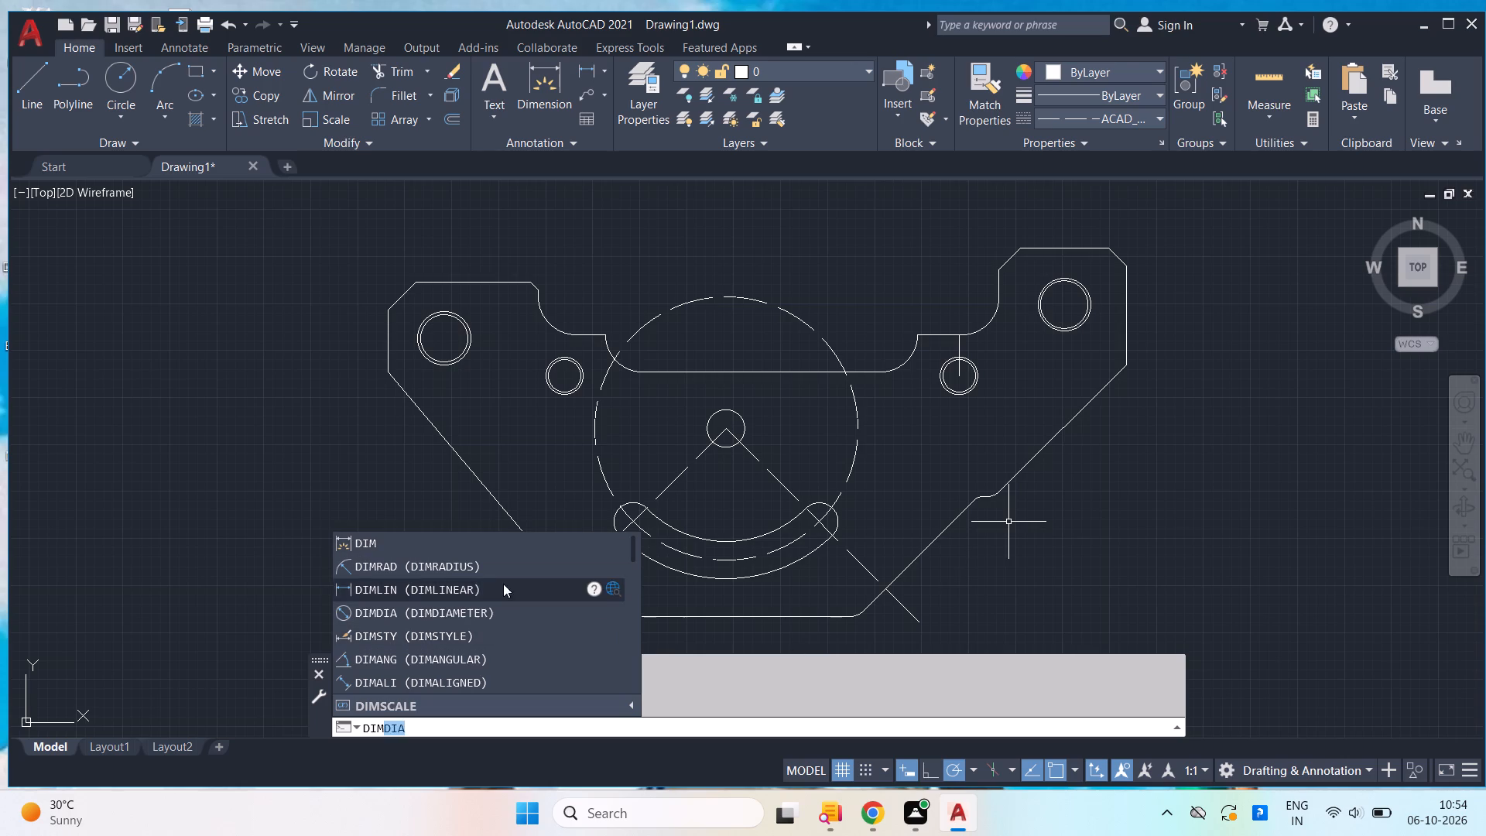
click(505, 565)
middle_drag(659, 601, 607, 556)
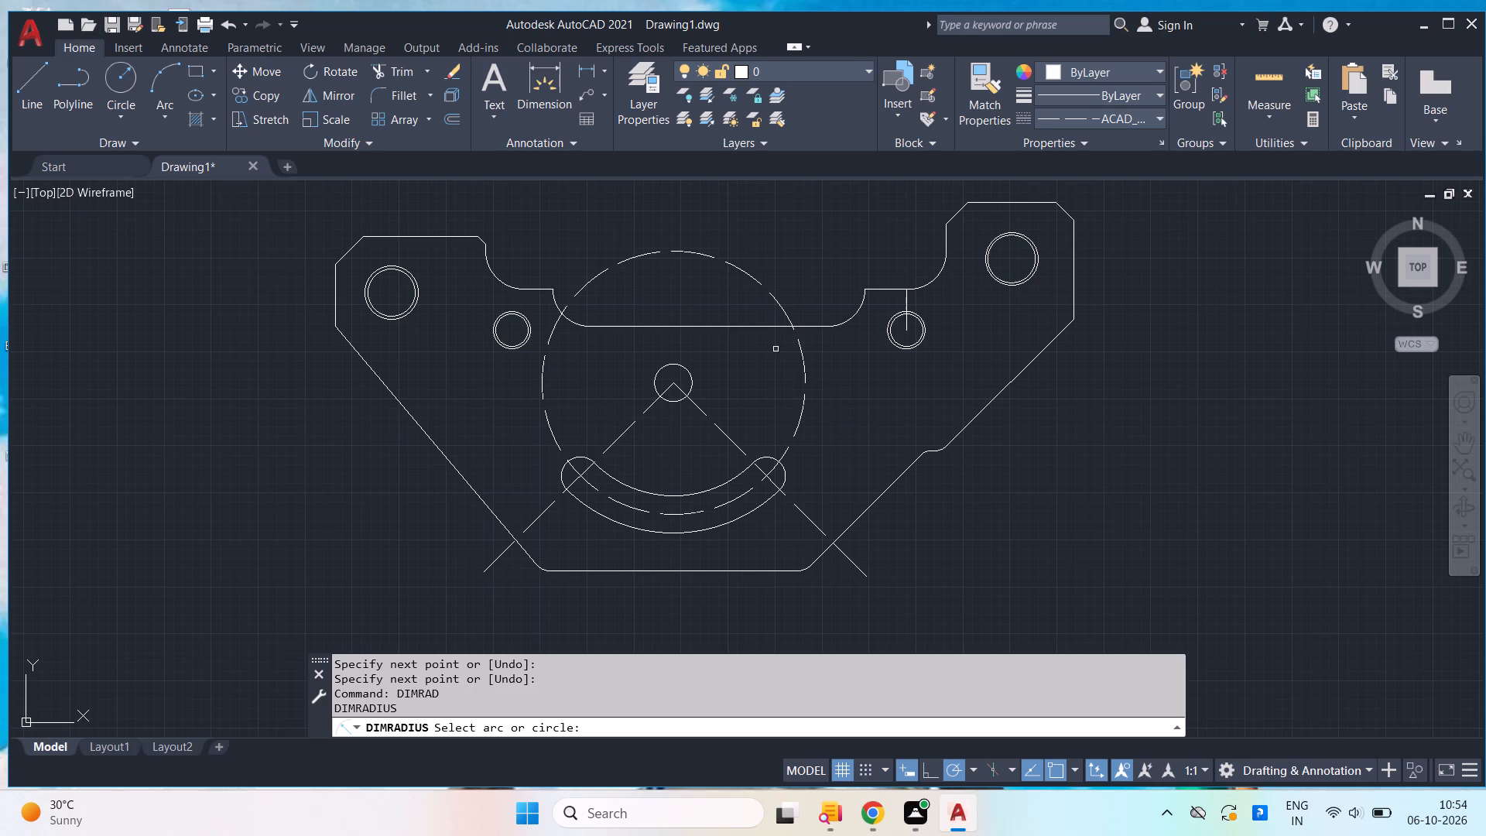
click(852, 319)
click(865, 355)
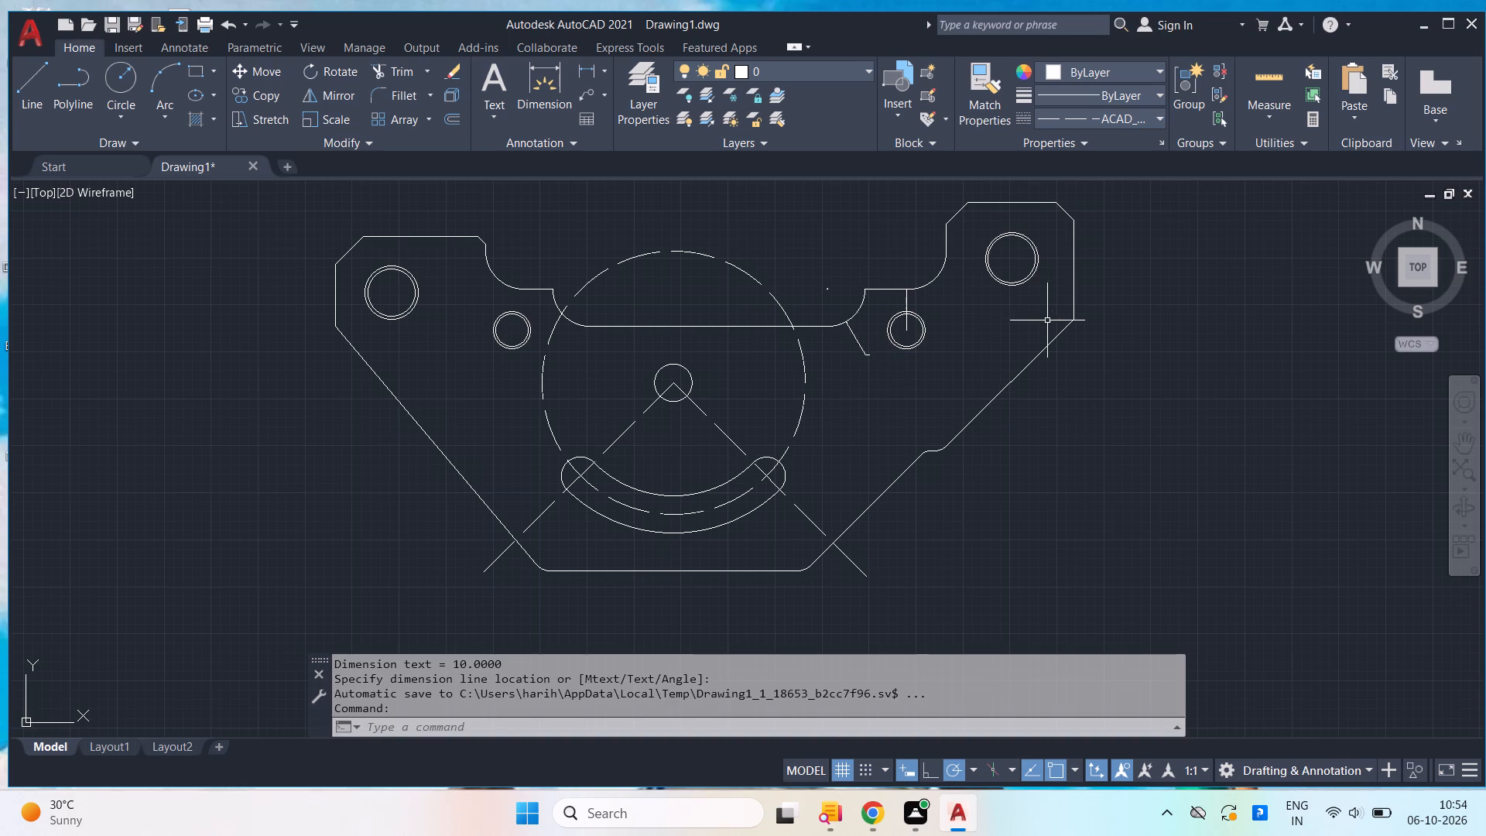
Set the text height of the Standard dimension style to 5.
key(d)
key(Return)
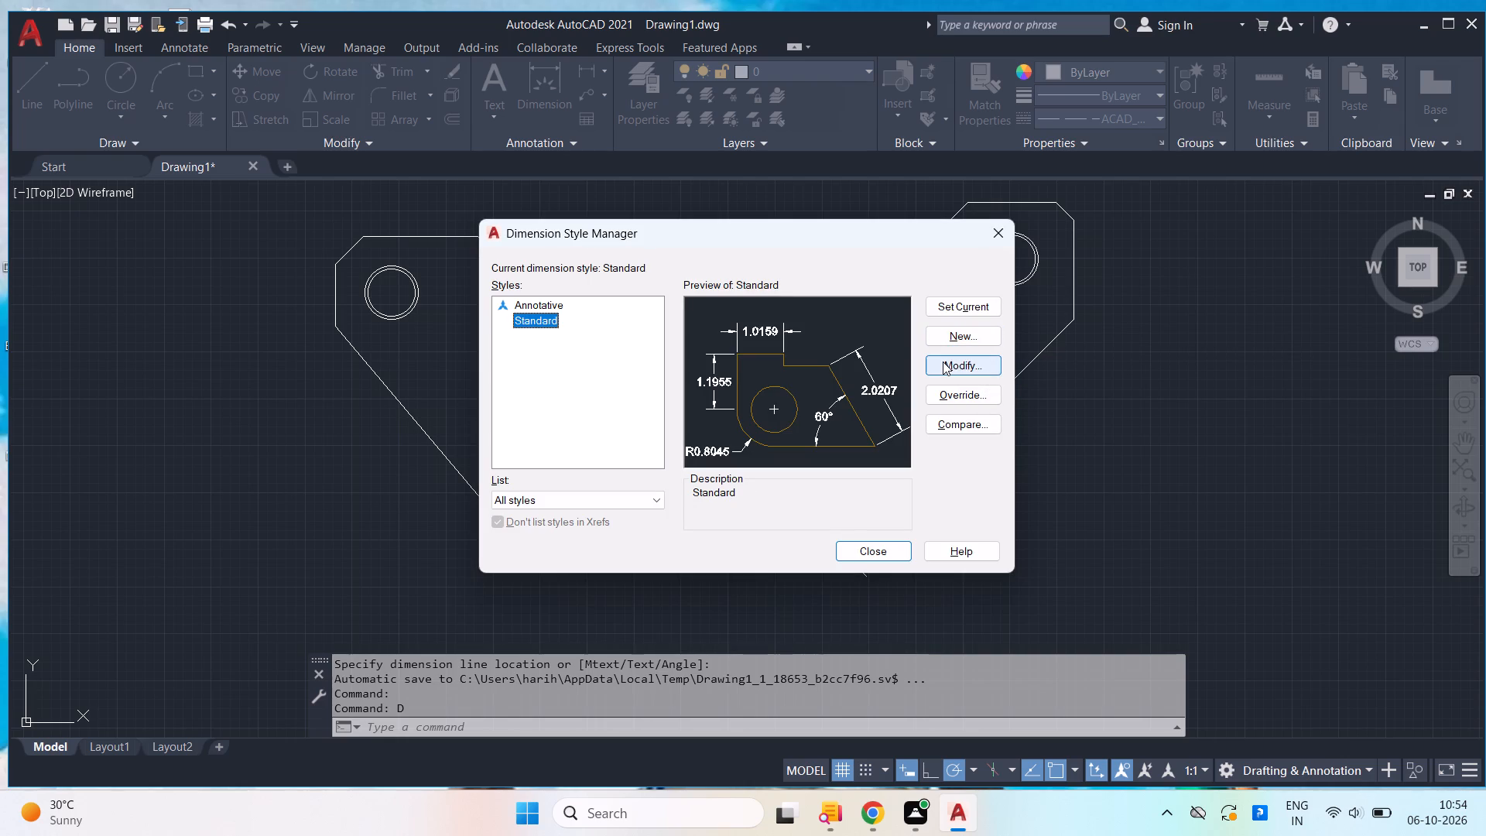
click(943, 361)
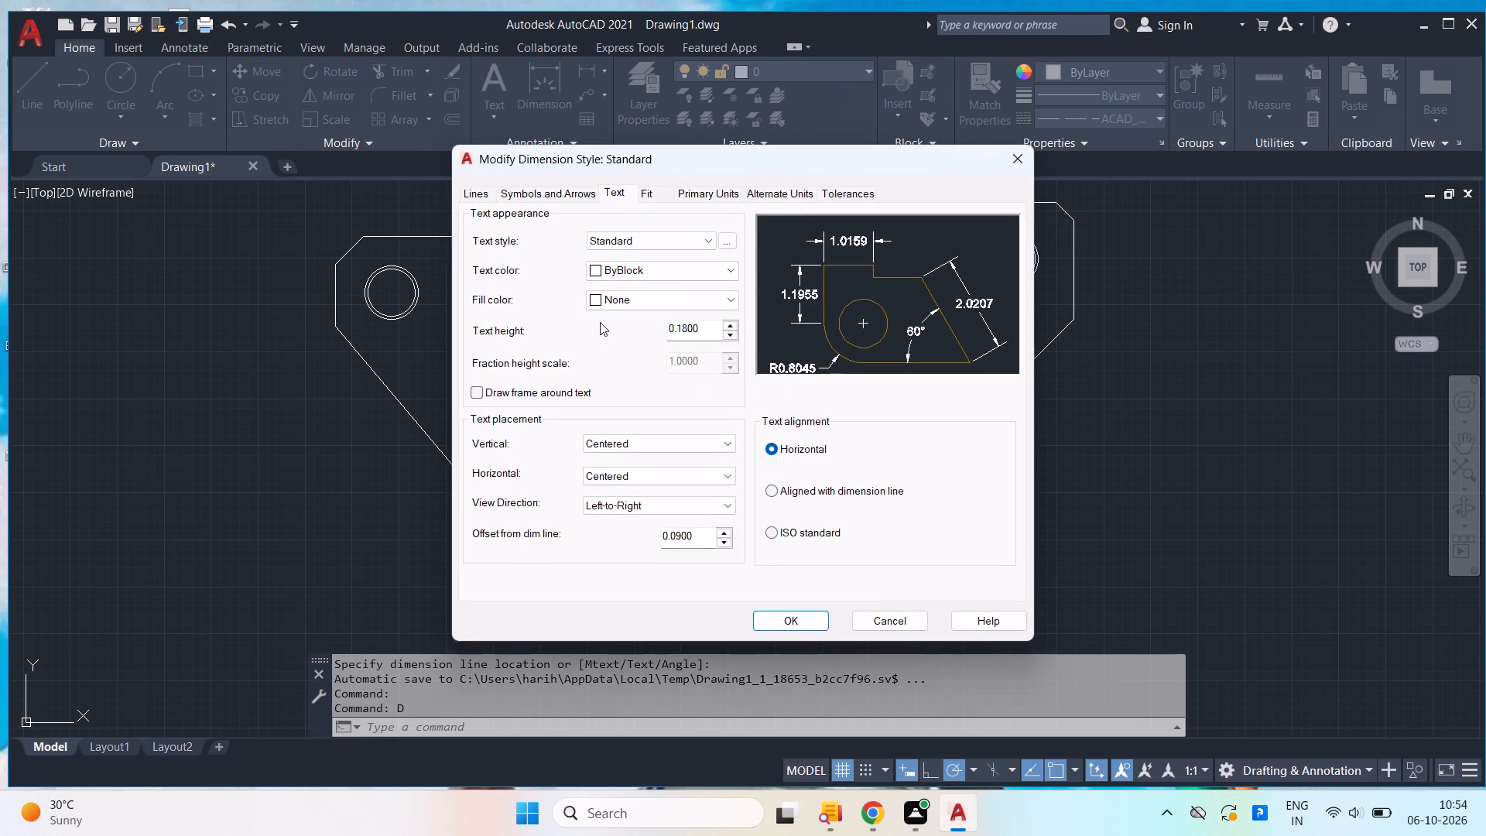
click(706, 332)
key(BackSpace)
key(BackSpace)
key(BackSpace)
key(BackSpace)
key(BackSpace)
key(BackSpace)
key(BackSpace)
key(BackSpace)
key(BackSpace)
key(BackSpace)
key(BackSpace)
key(BackSpace)
key(BackSpace)
key(BackSpace)
key(BackSpace)
key(BackSpace)
key(BackSpace)
key(BackSpace)
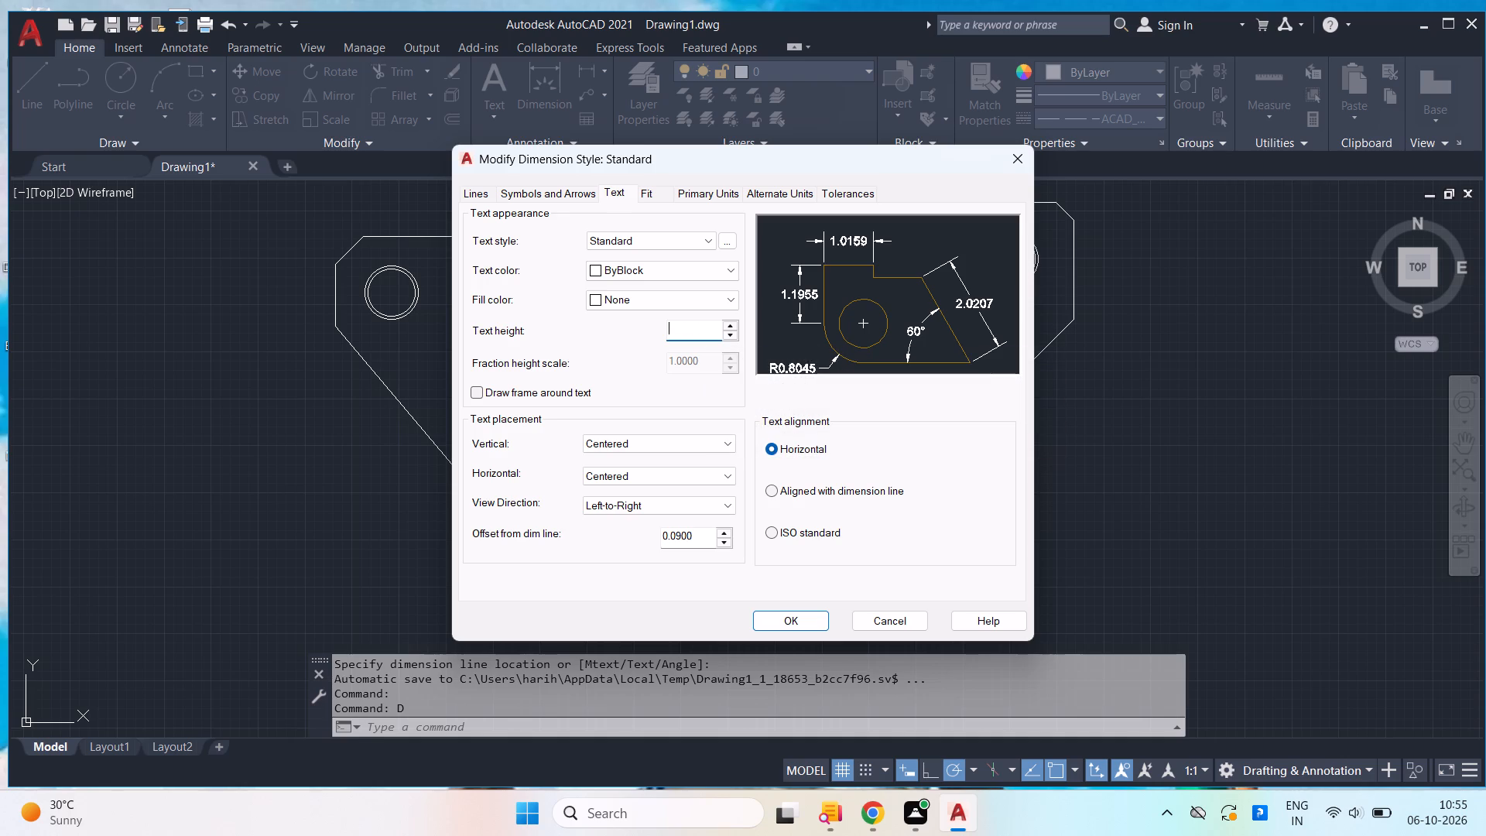
key(5)
key(Return)
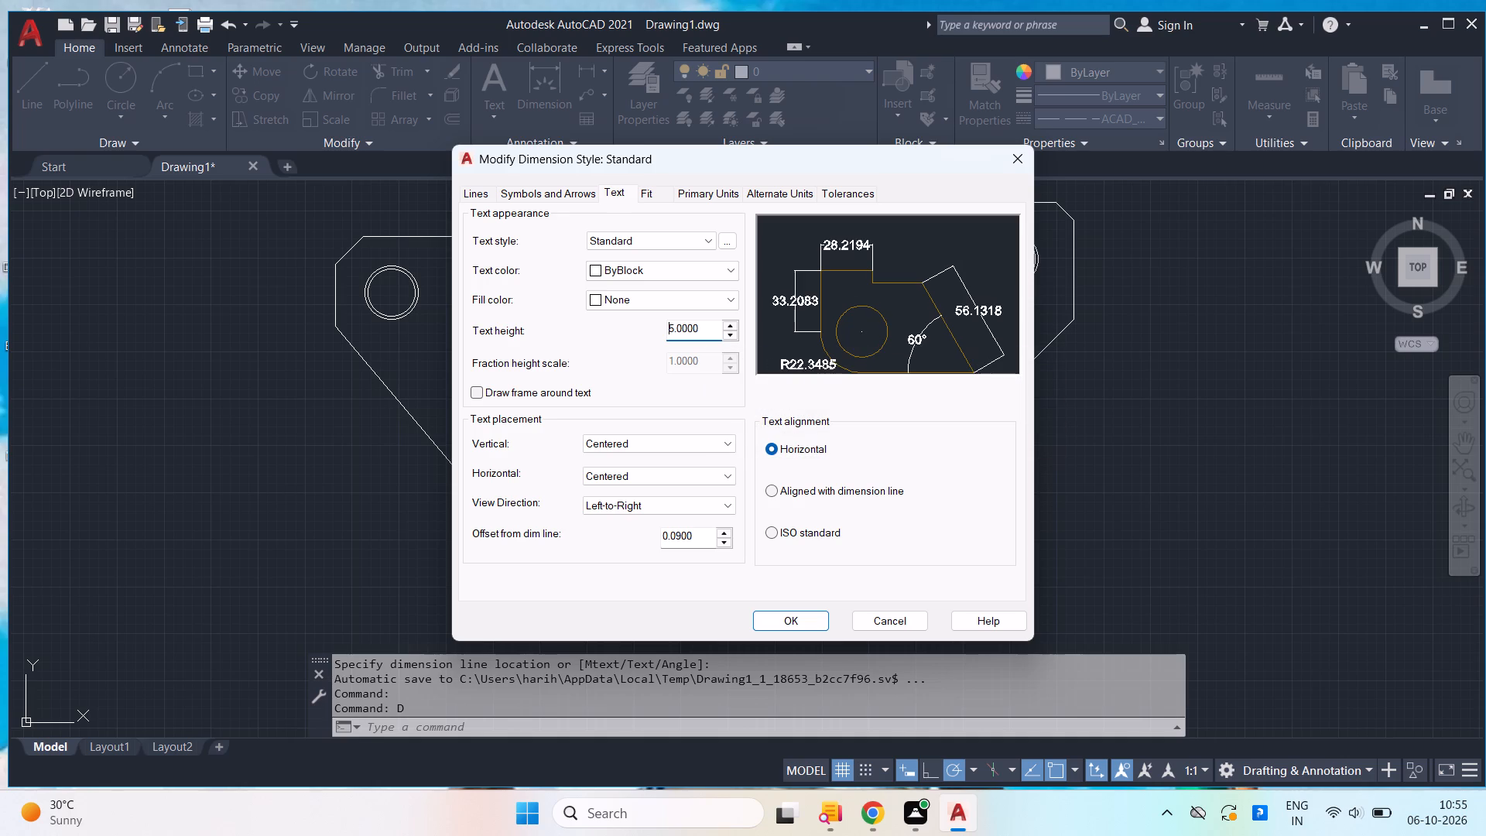
click(806, 618)
click(875, 550)
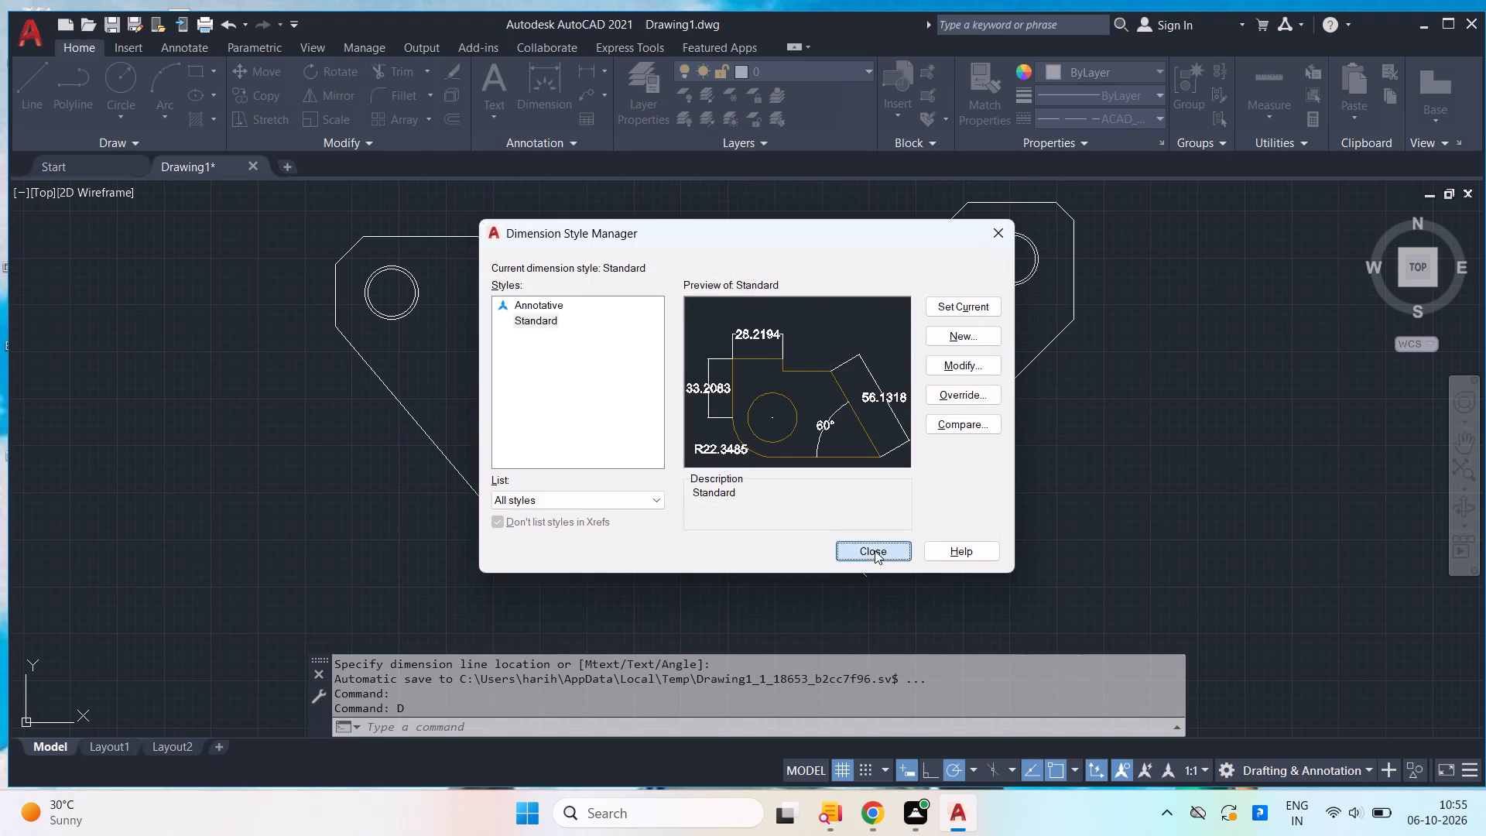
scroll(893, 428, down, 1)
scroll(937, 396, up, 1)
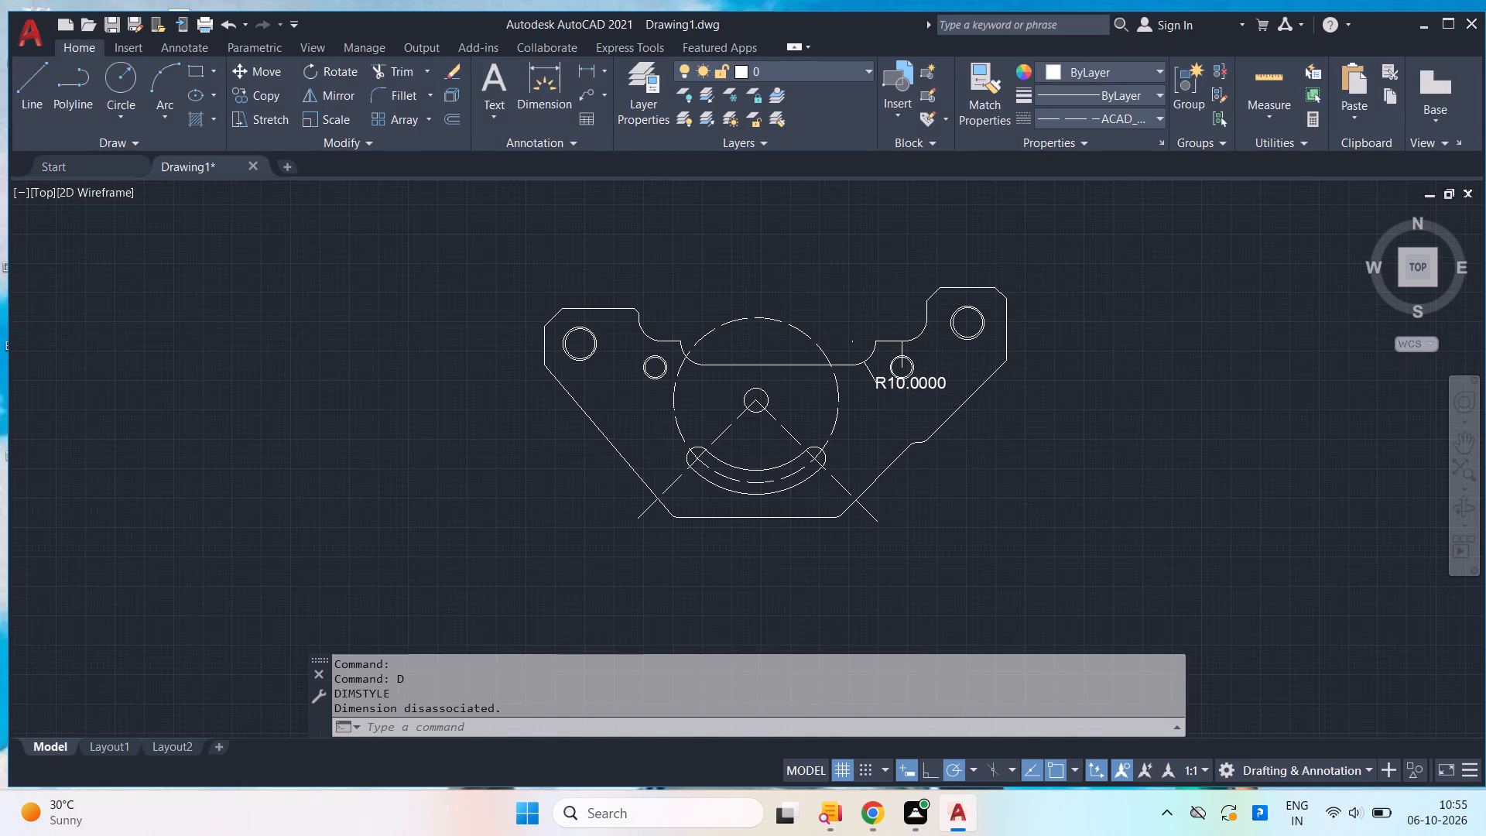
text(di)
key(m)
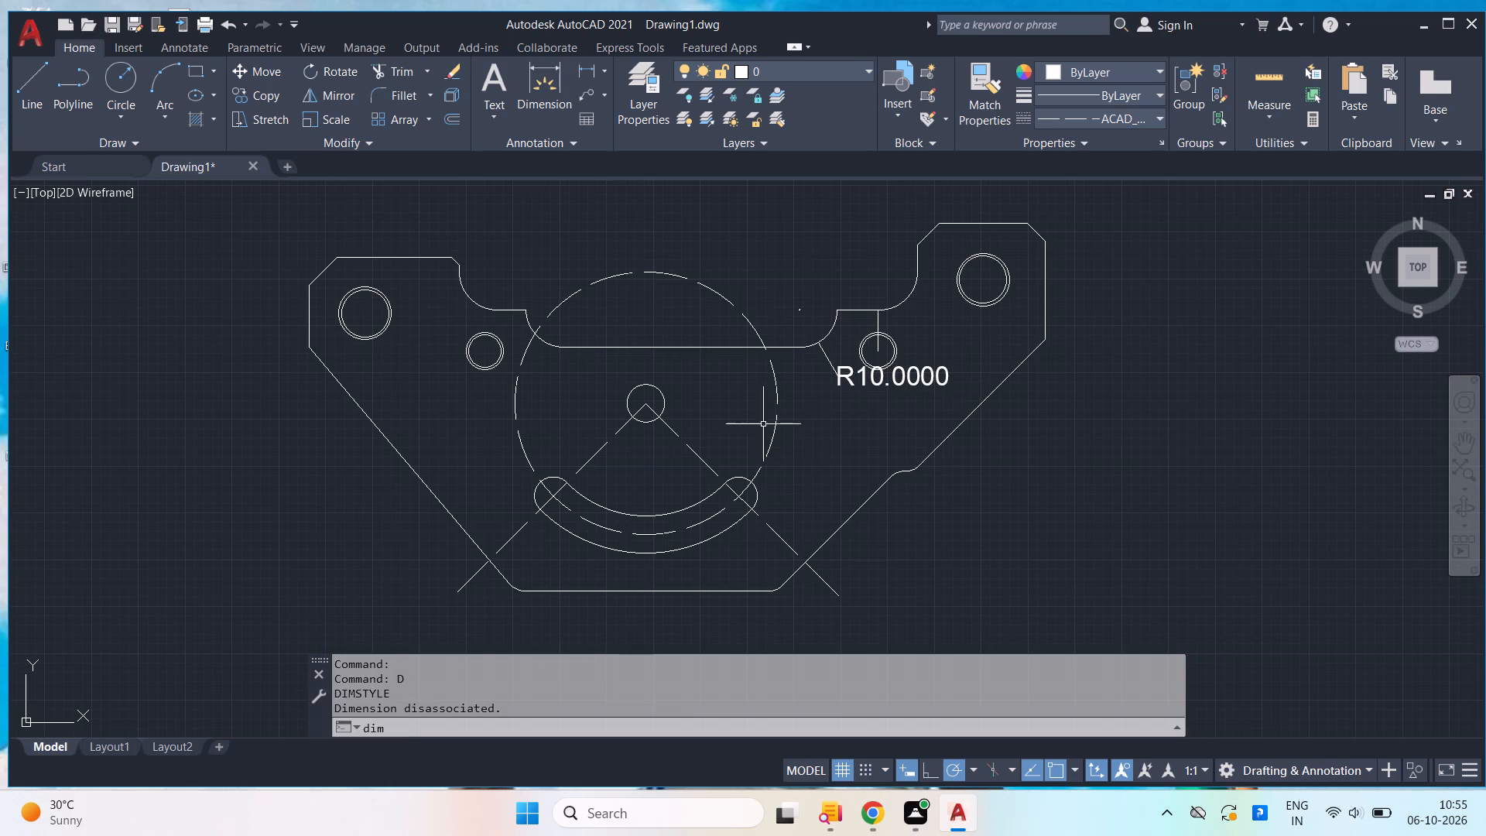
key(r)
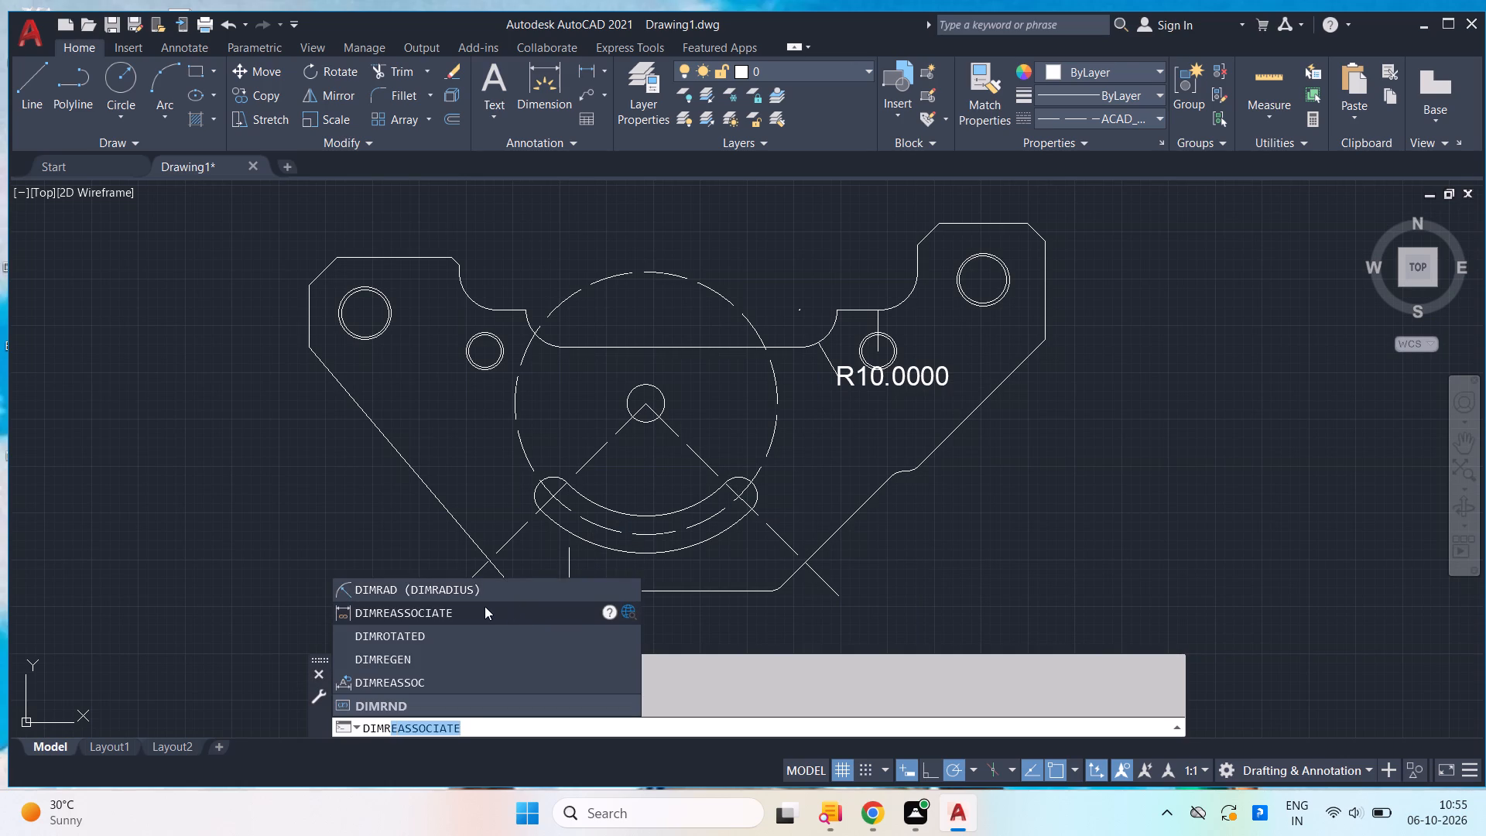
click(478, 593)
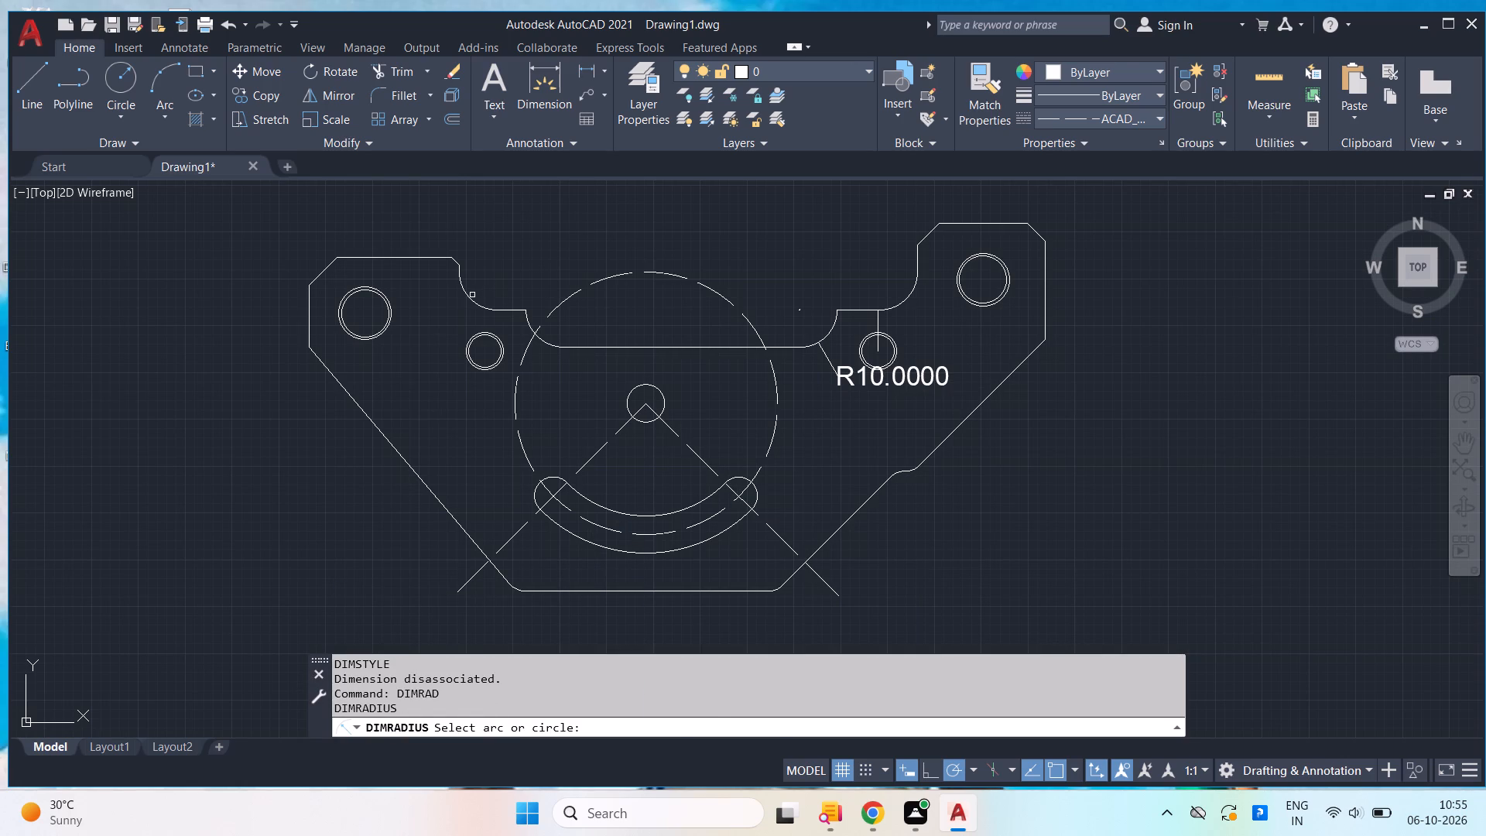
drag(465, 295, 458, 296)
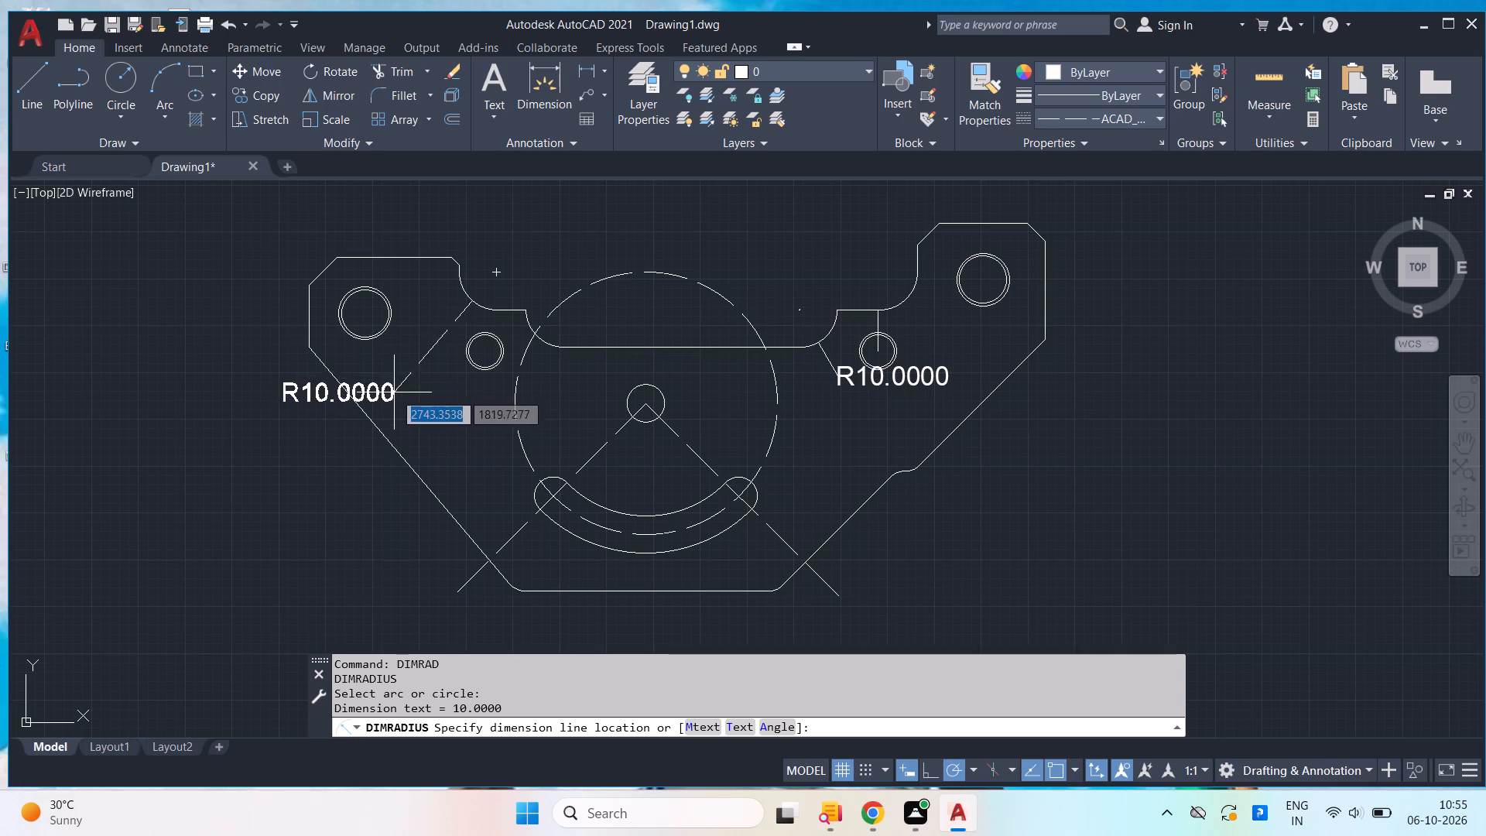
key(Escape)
With the current linetype set to ByLayer, add a radius dimension to the large concave arc beside the upper-left lug, placed outside the left slanted edge.
click(1128, 118)
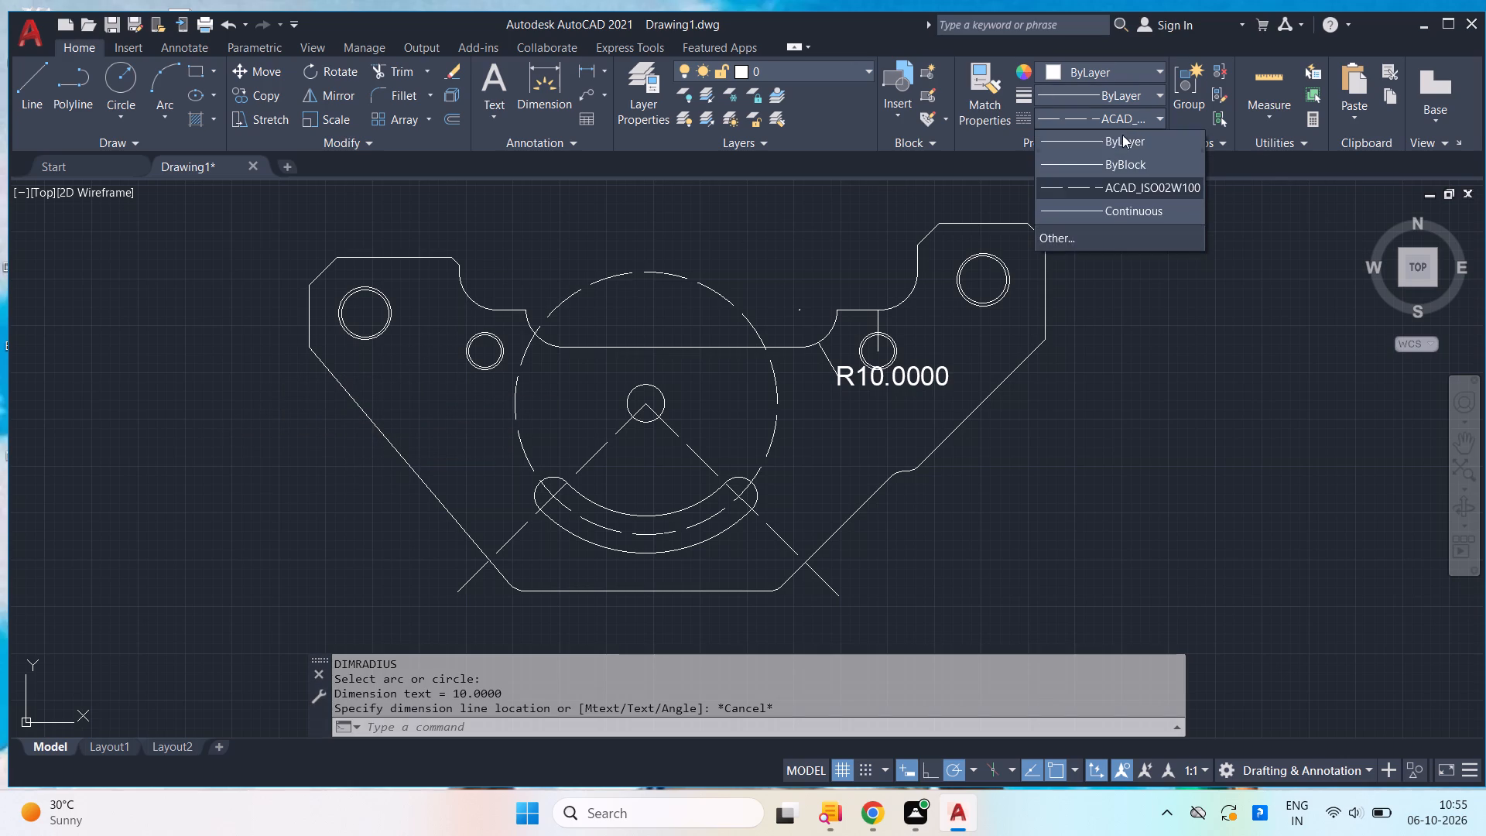
click(1122, 137)
key(space)
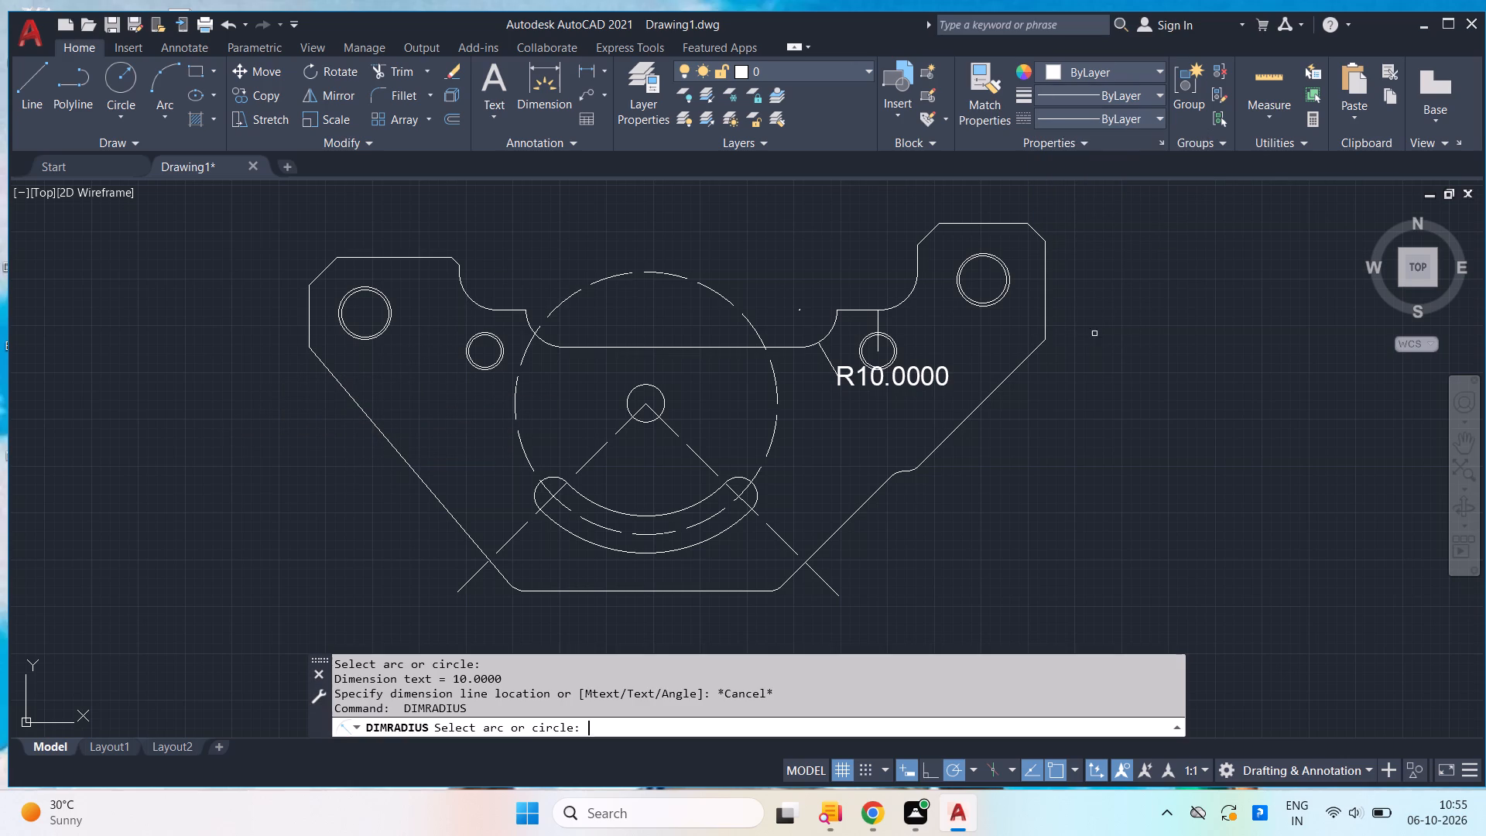
click(468, 301)
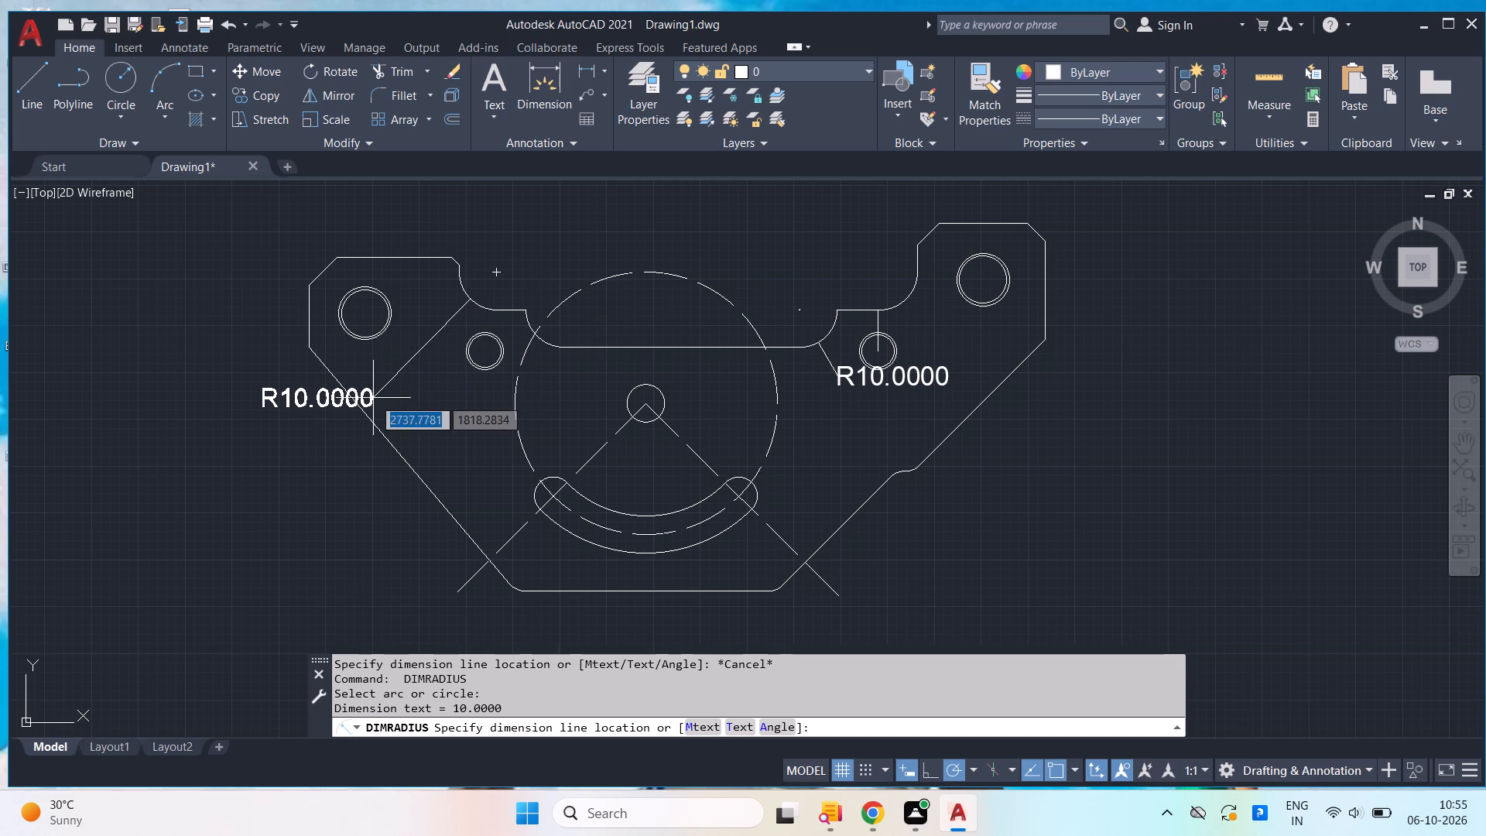
click(343, 409)
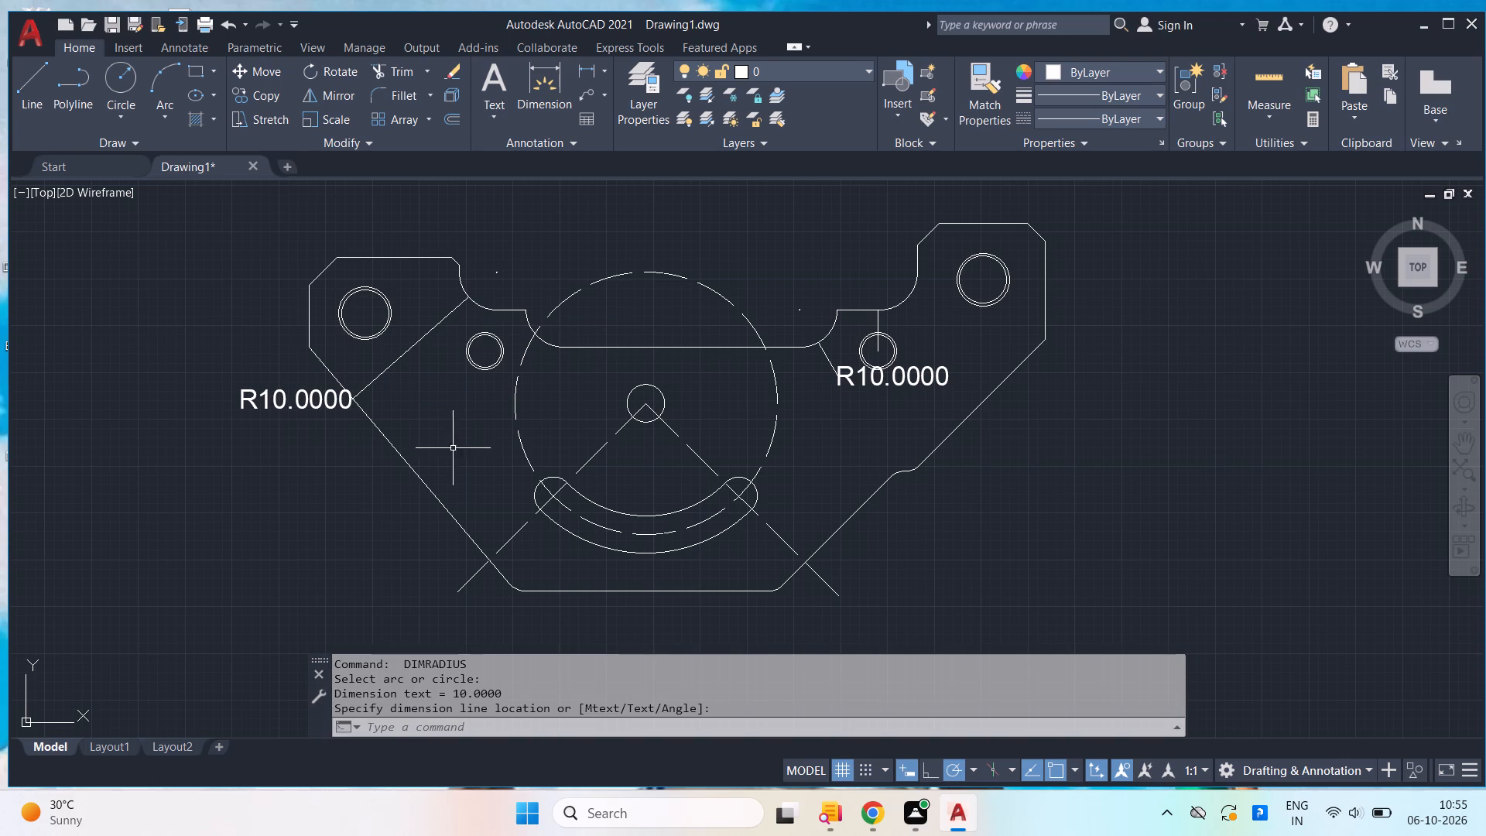
Add a radius dimension to the large dashed circle, placed outside the outline's lower-right slanted edge.
key(space)
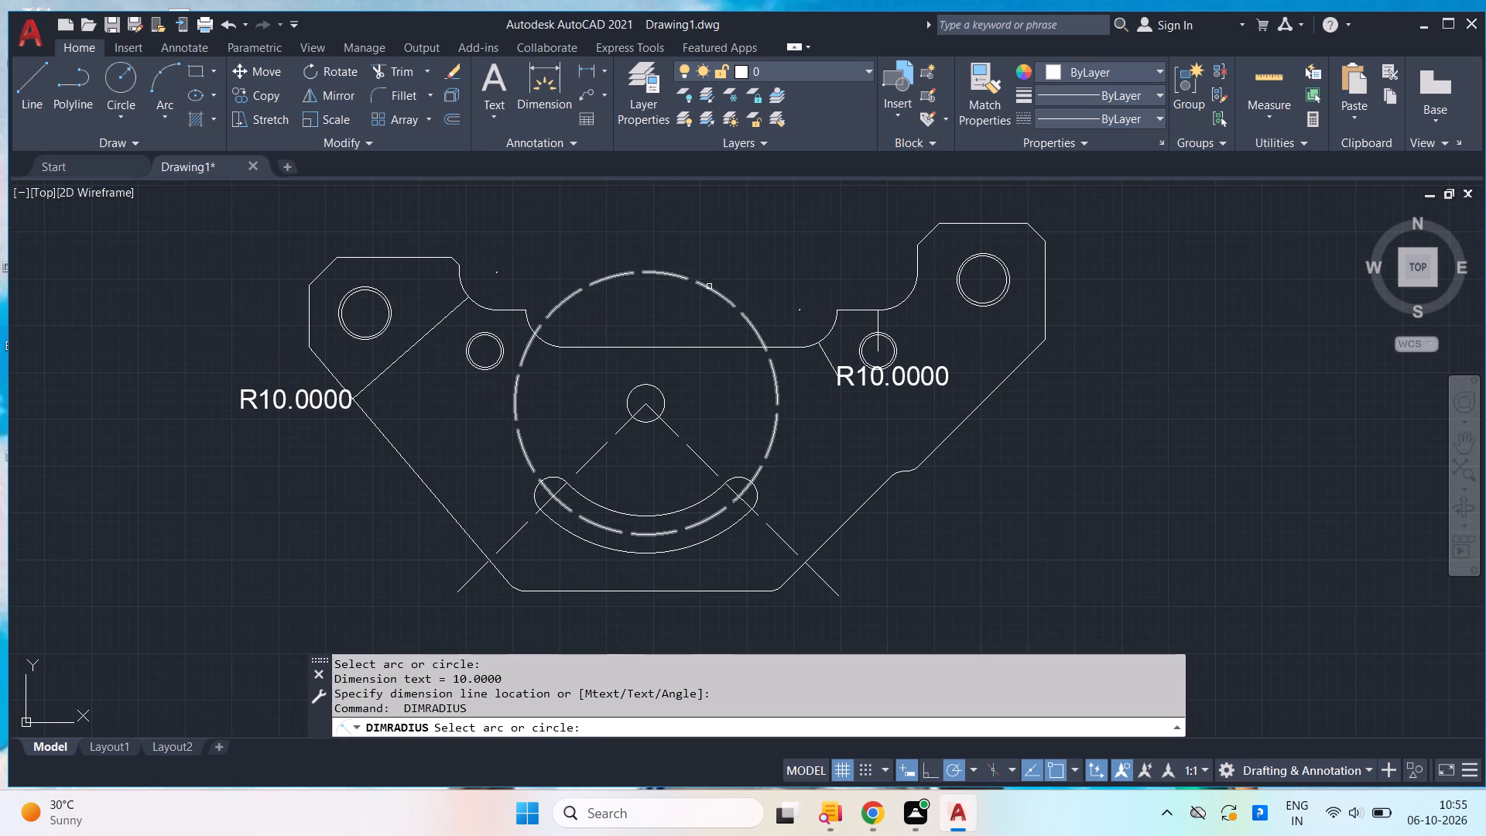
click(774, 440)
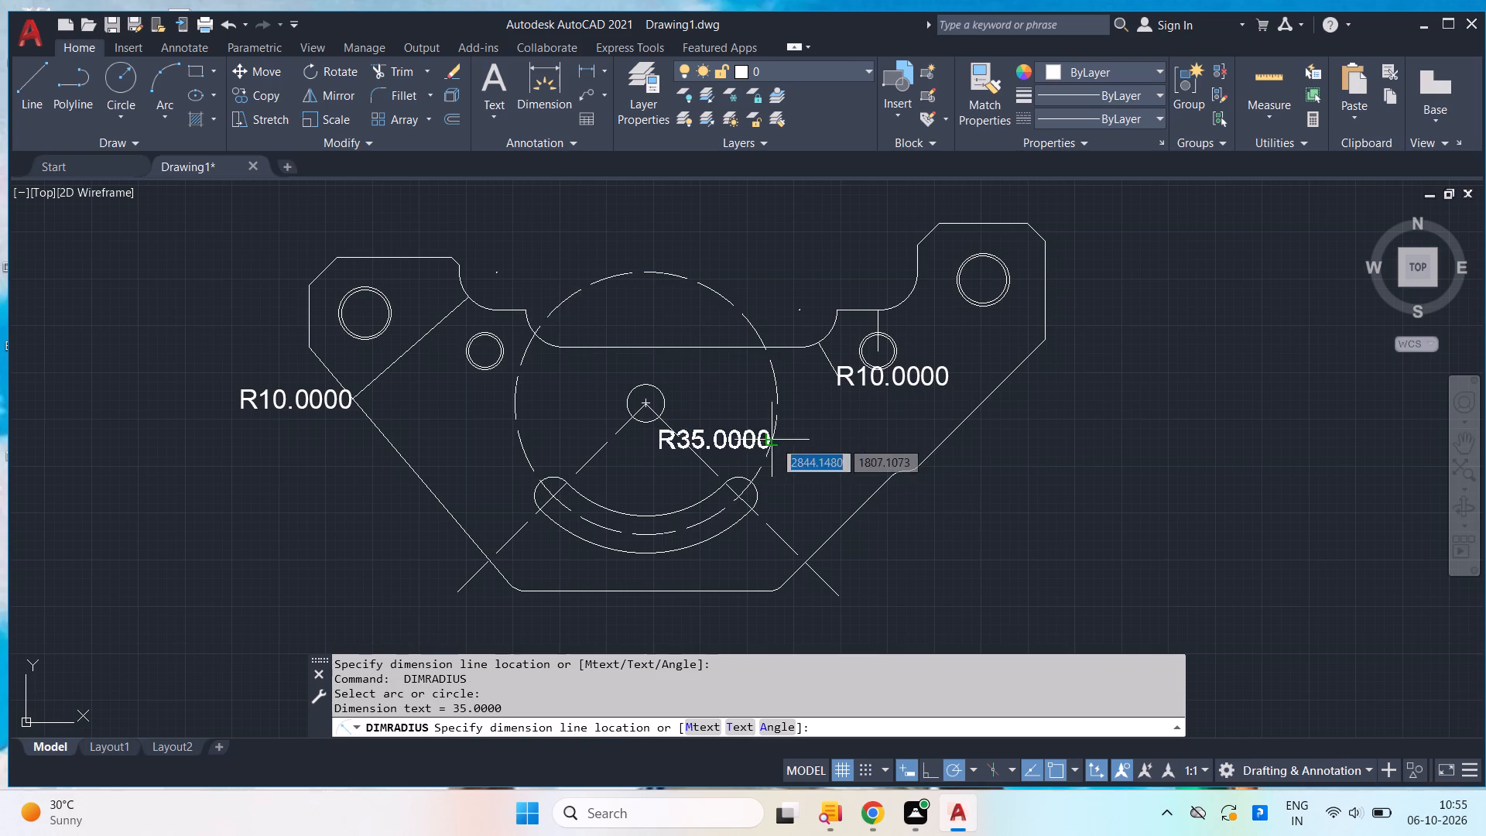
click(911, 522)
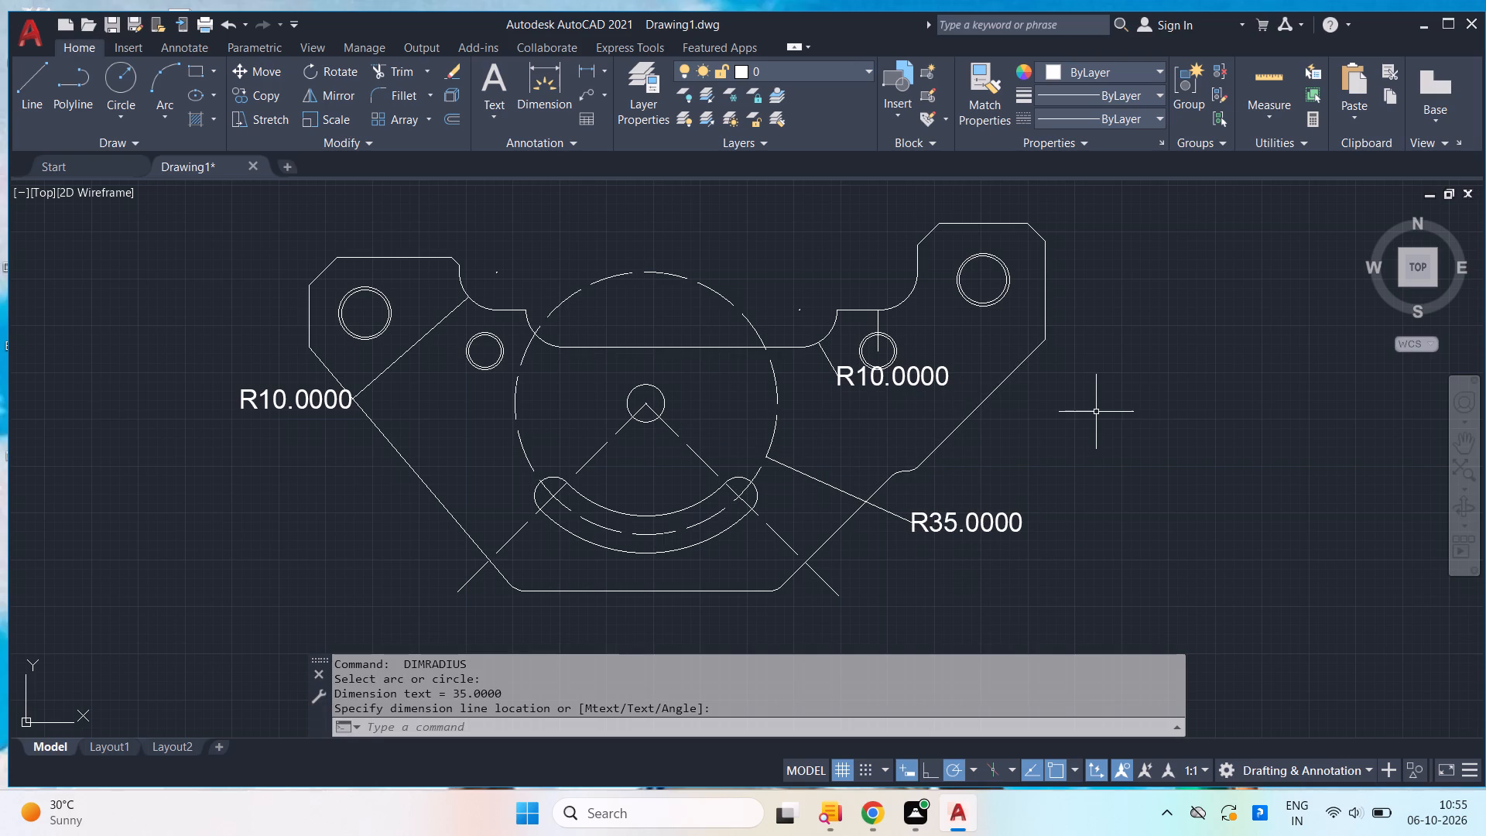
Add a diameter dimension to the rounded right end of the curved slot, placed just above it.
key(d)
key(i)
key(m)
key(d)
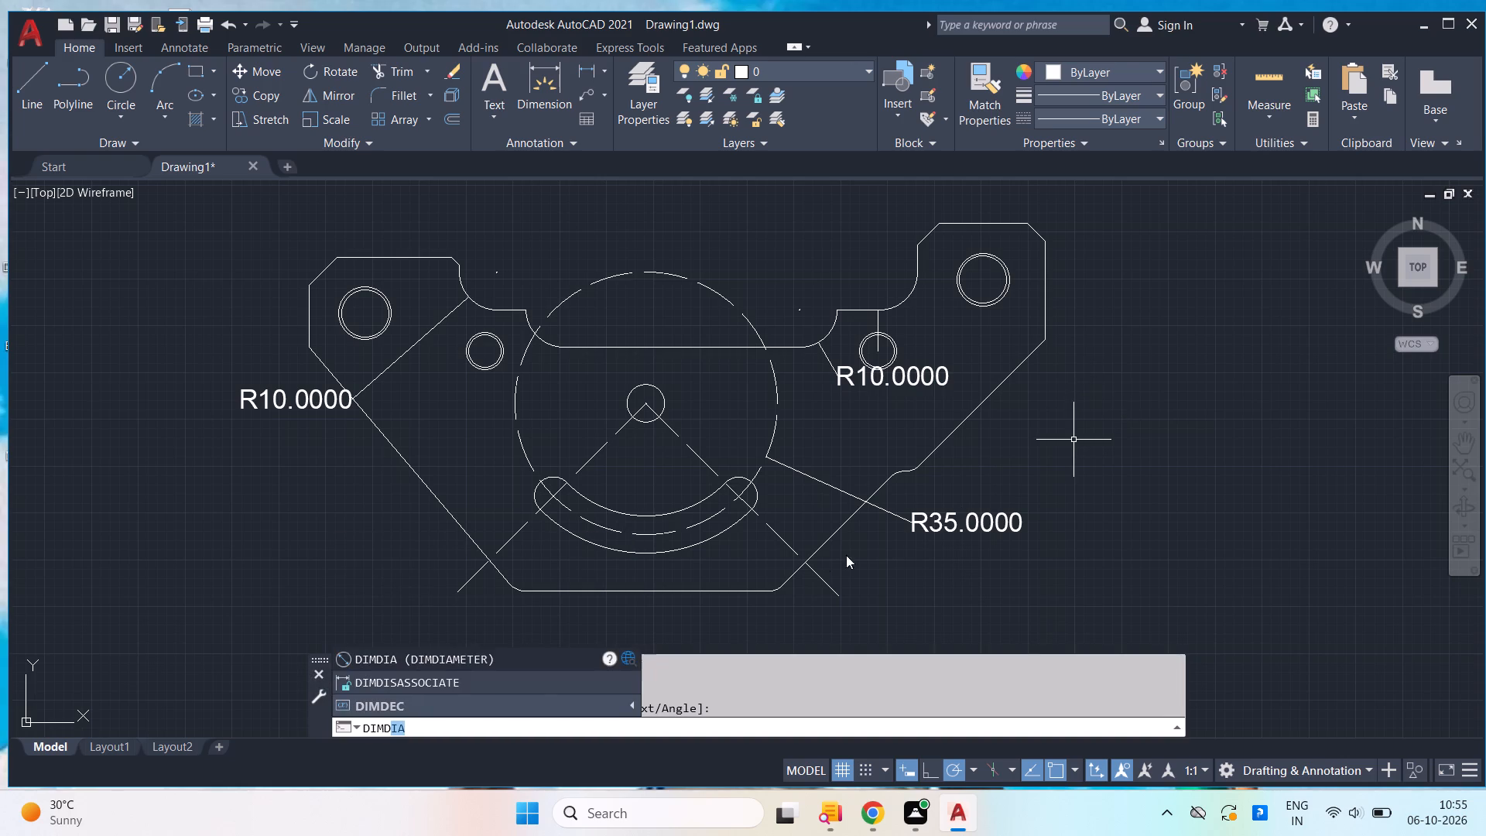
click(541, 665)
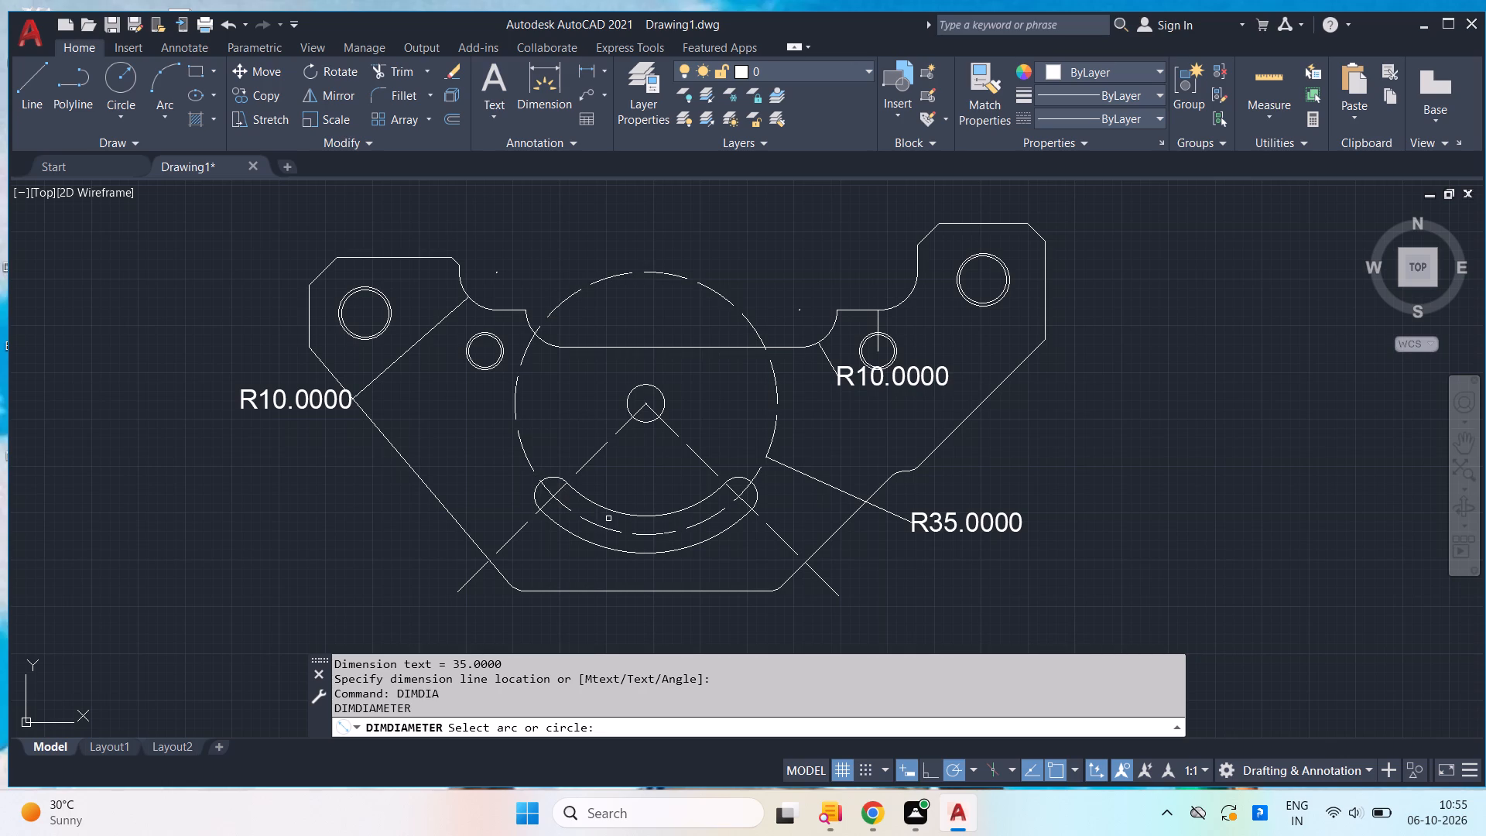
click(734, 478)
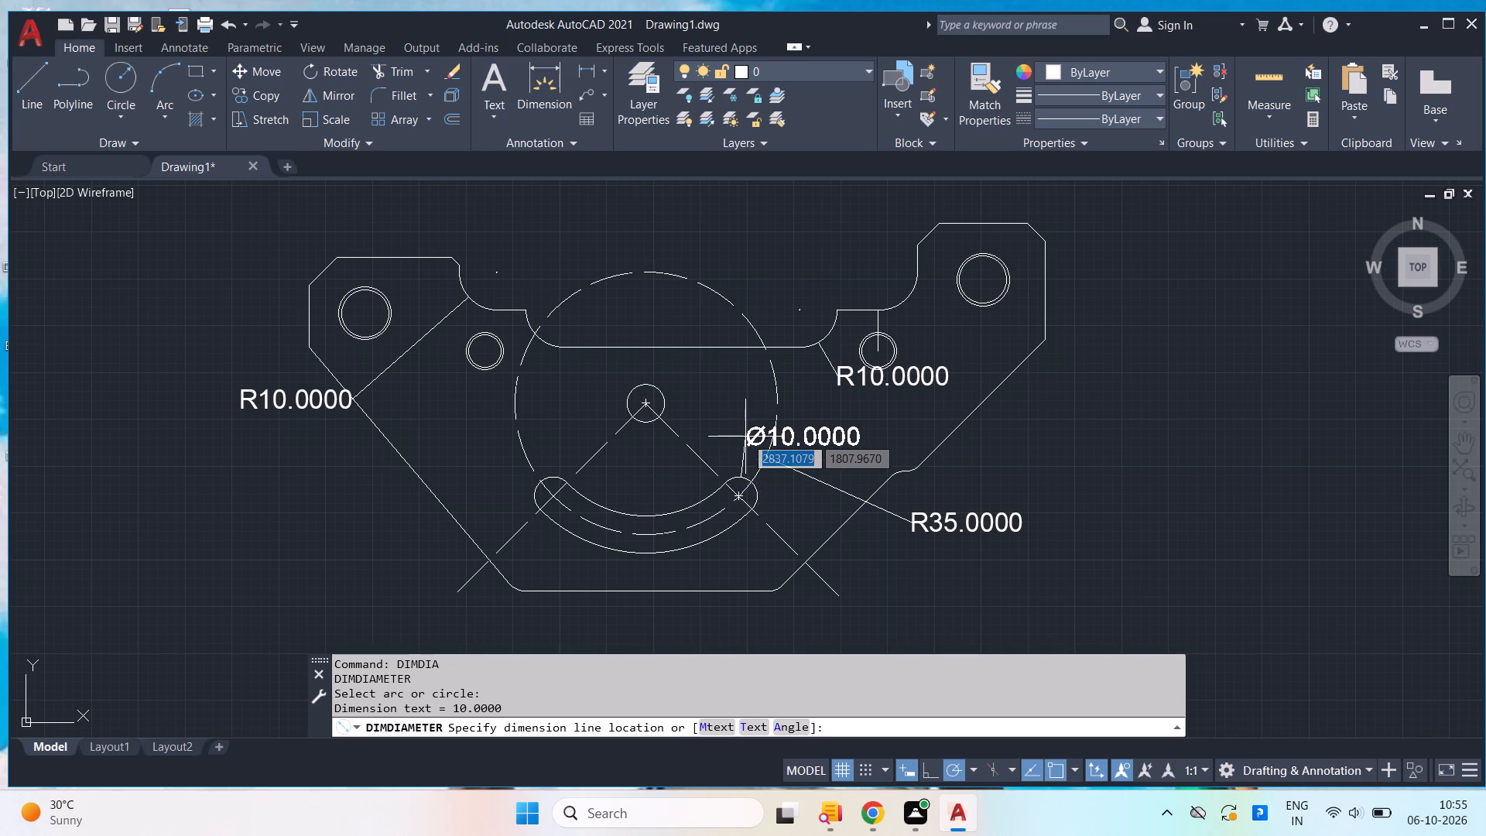
click(737, 440)
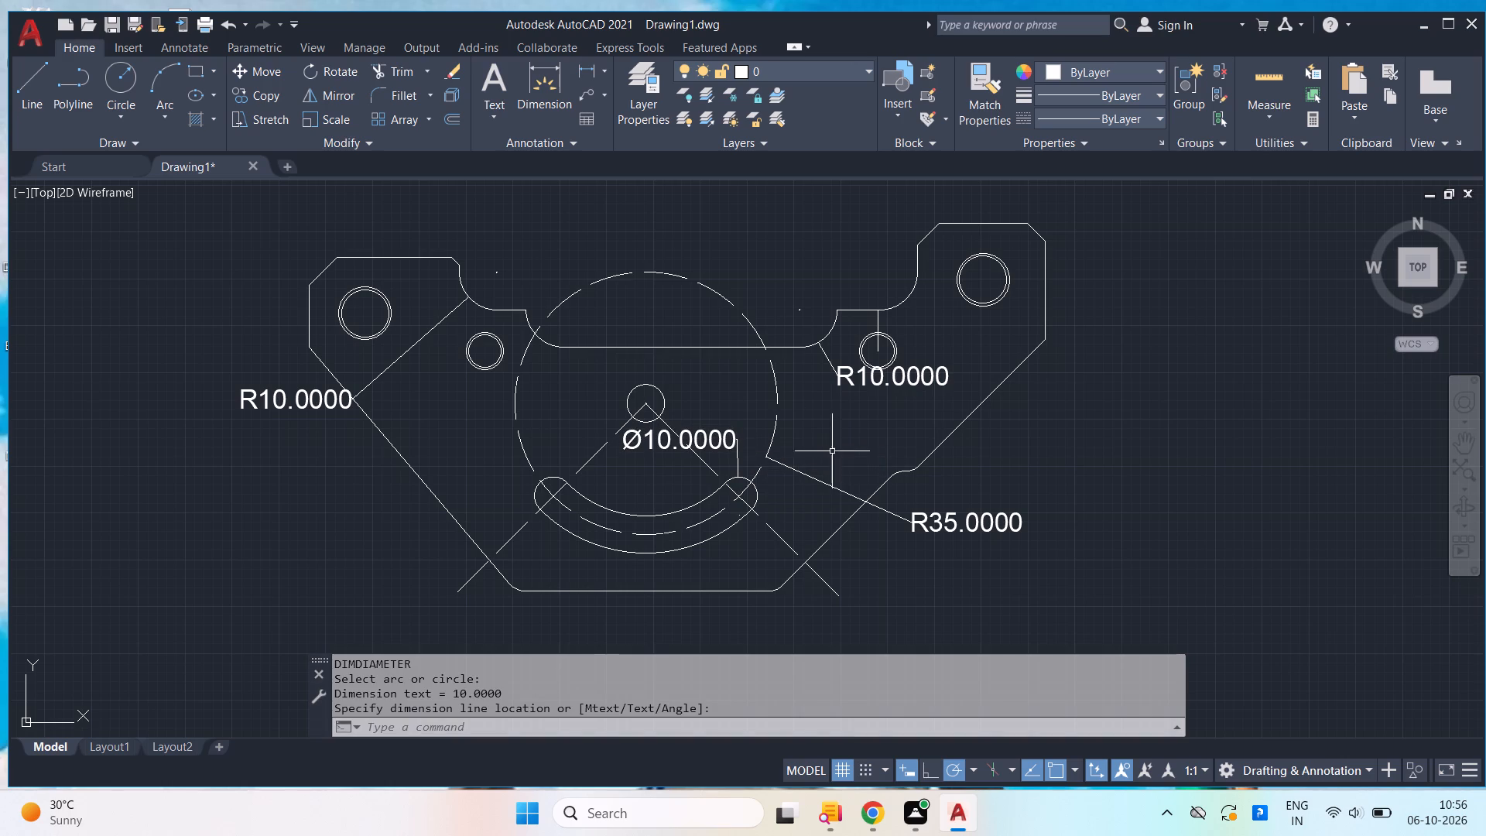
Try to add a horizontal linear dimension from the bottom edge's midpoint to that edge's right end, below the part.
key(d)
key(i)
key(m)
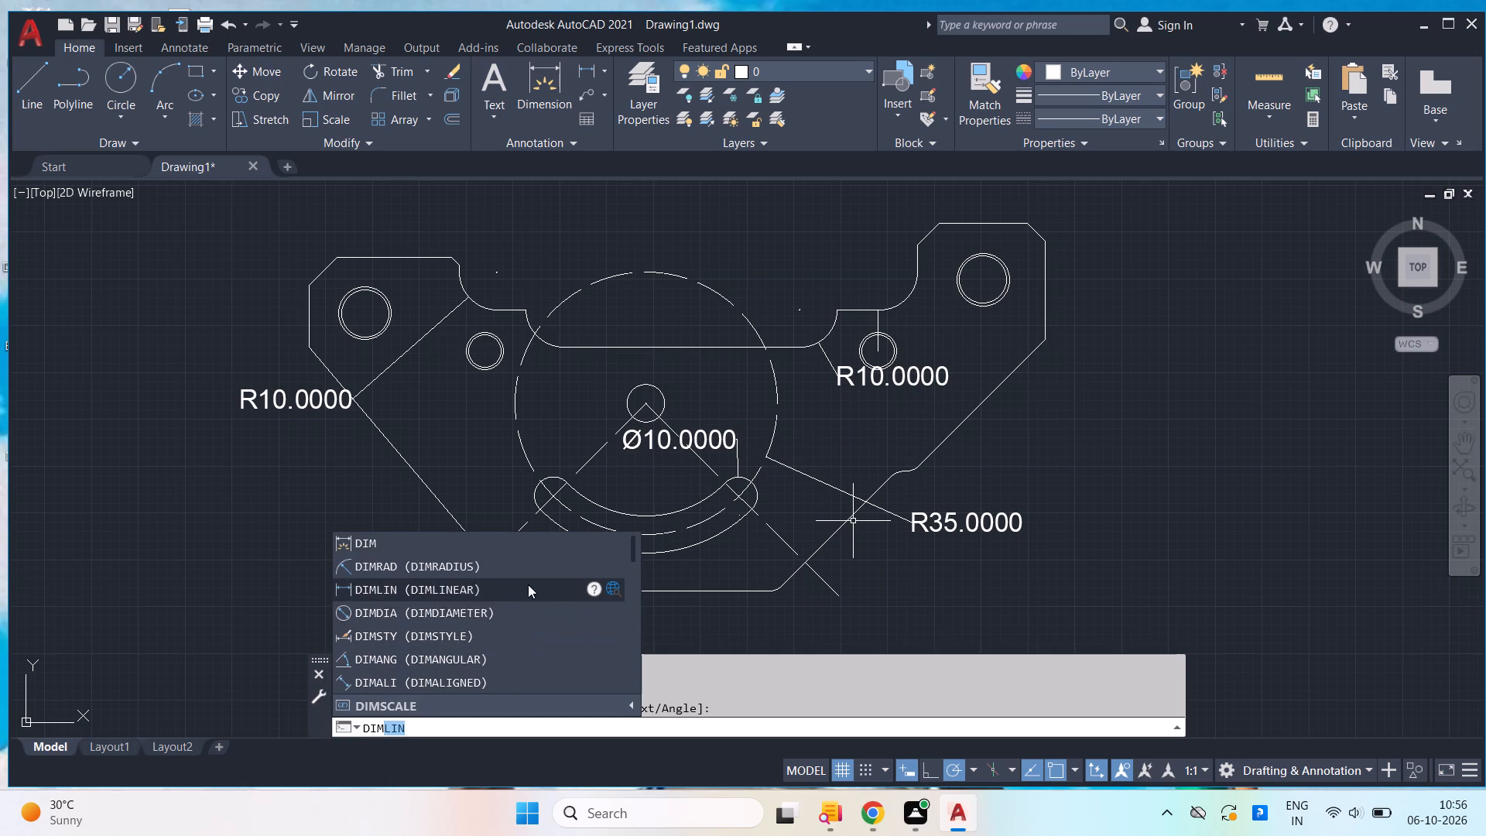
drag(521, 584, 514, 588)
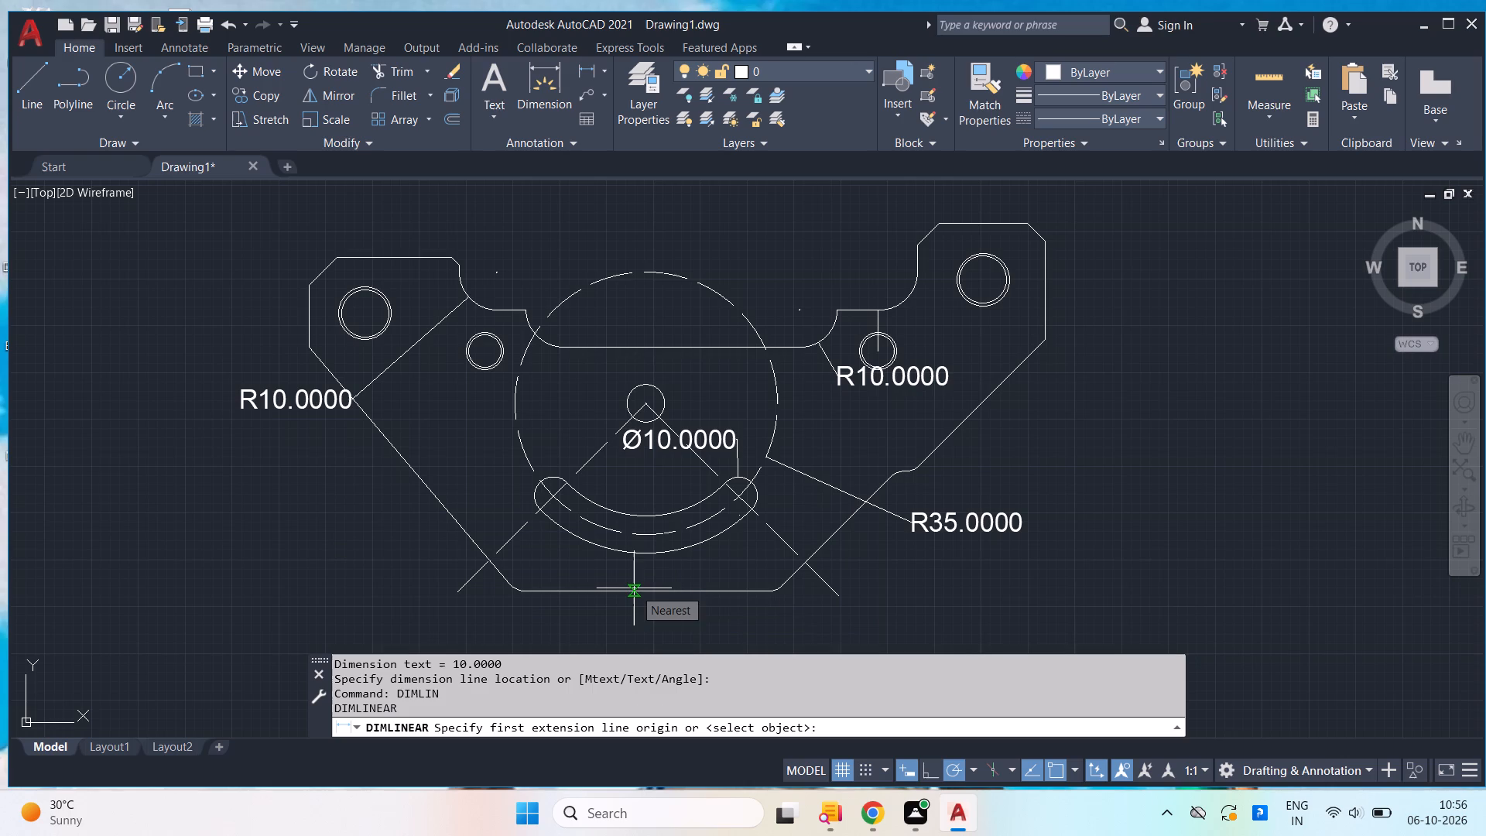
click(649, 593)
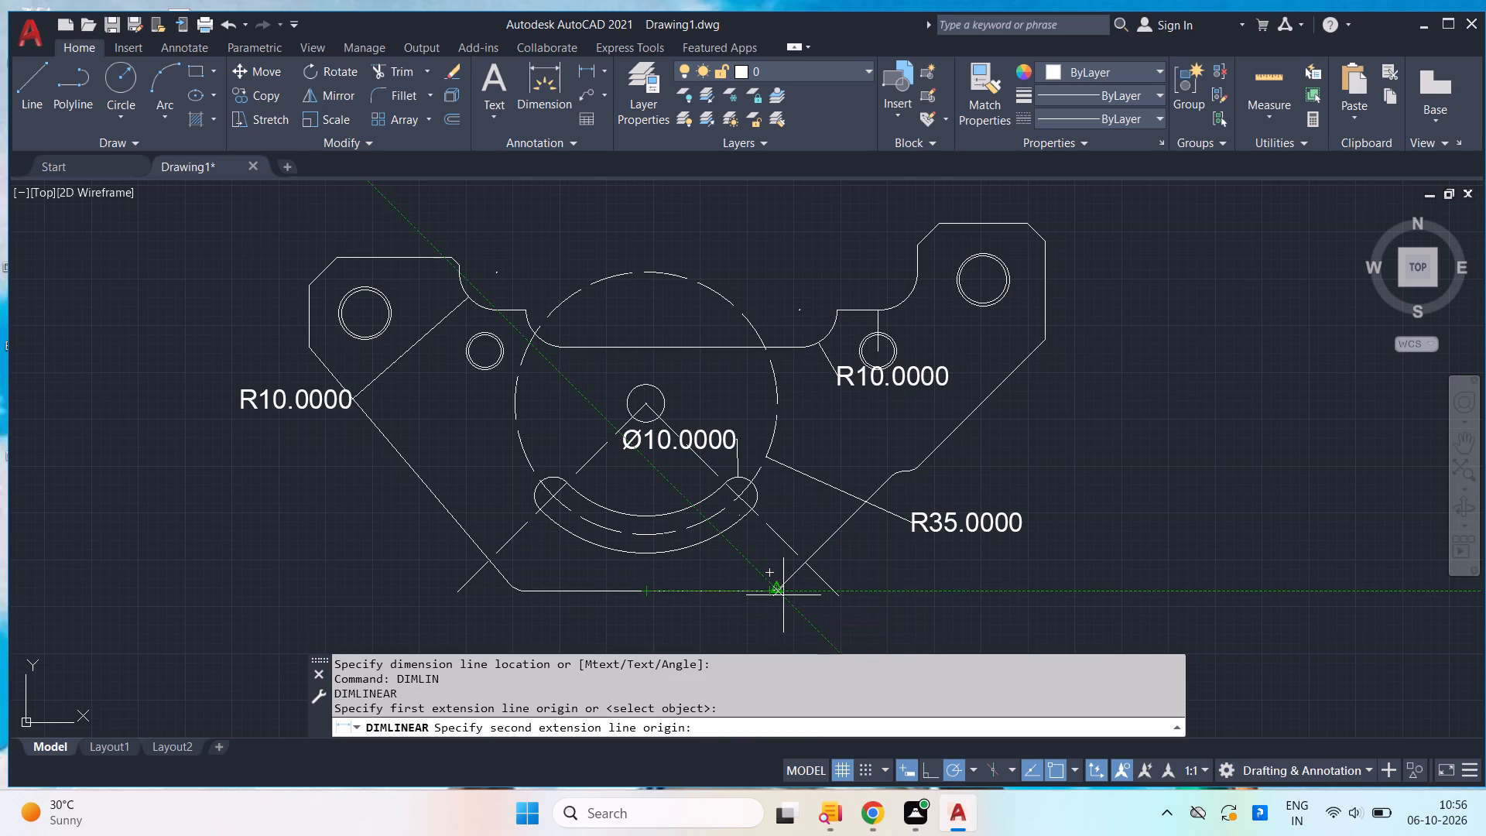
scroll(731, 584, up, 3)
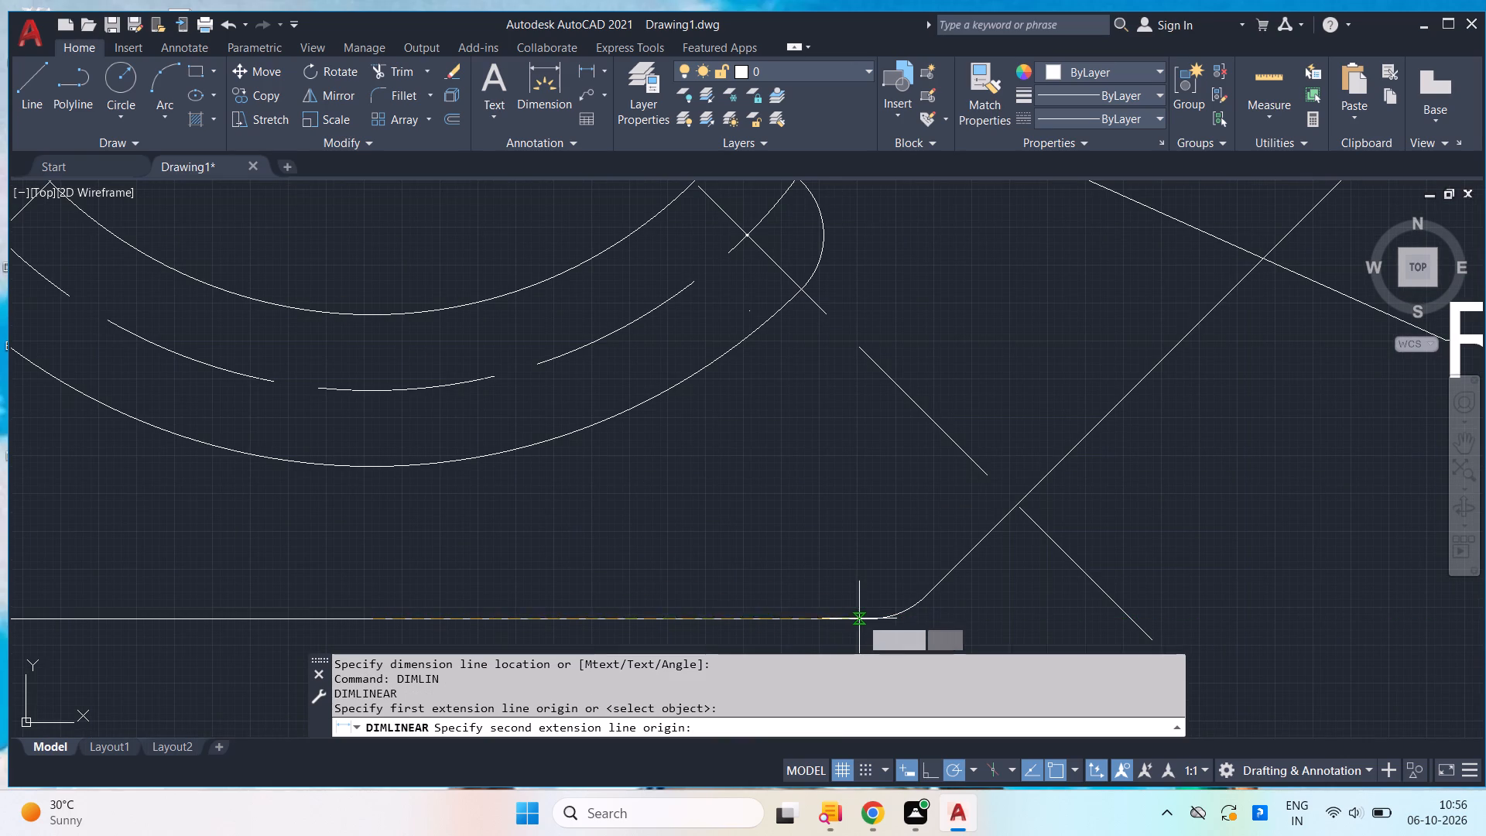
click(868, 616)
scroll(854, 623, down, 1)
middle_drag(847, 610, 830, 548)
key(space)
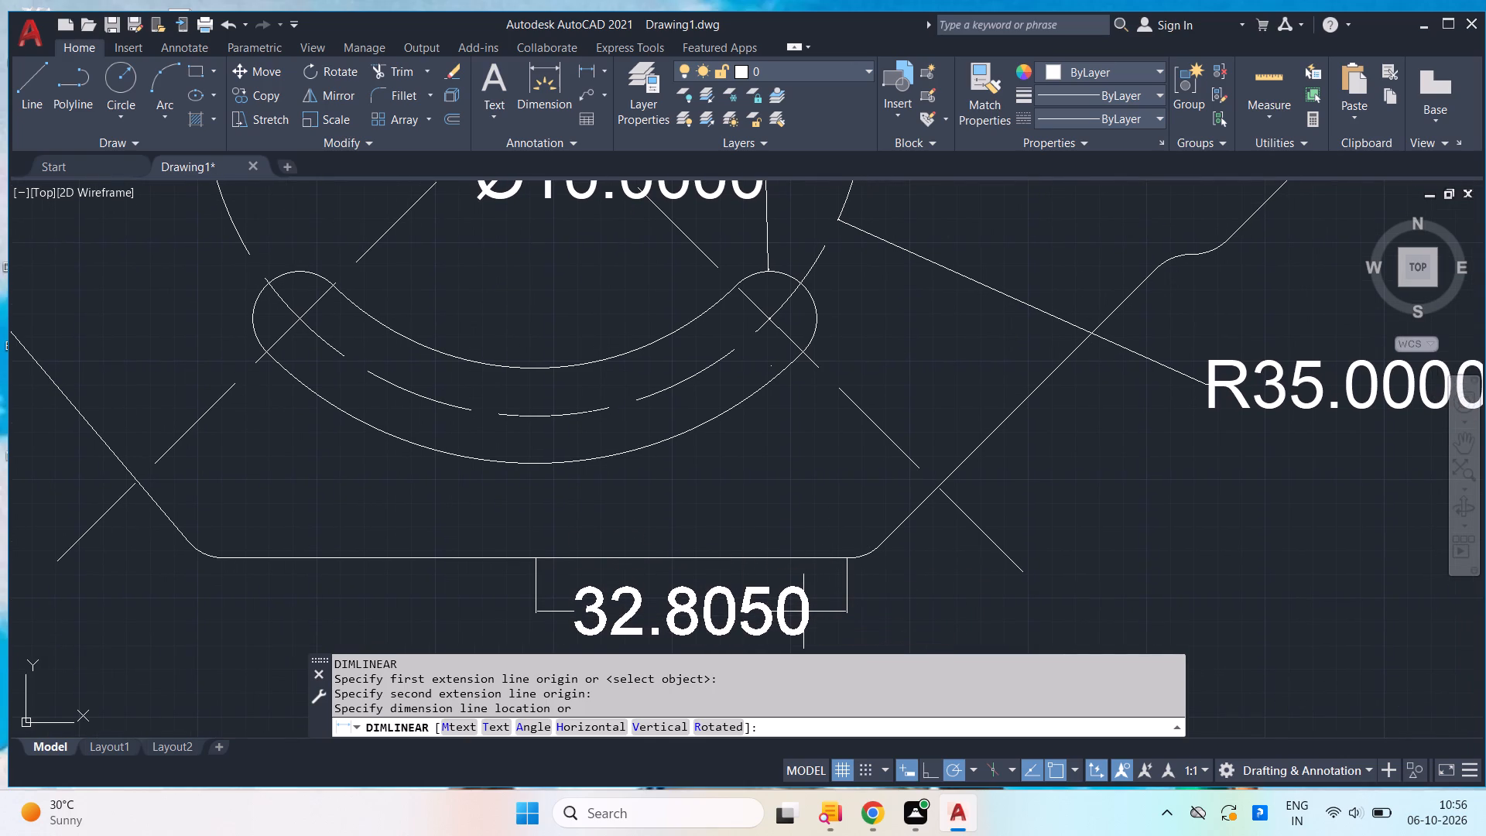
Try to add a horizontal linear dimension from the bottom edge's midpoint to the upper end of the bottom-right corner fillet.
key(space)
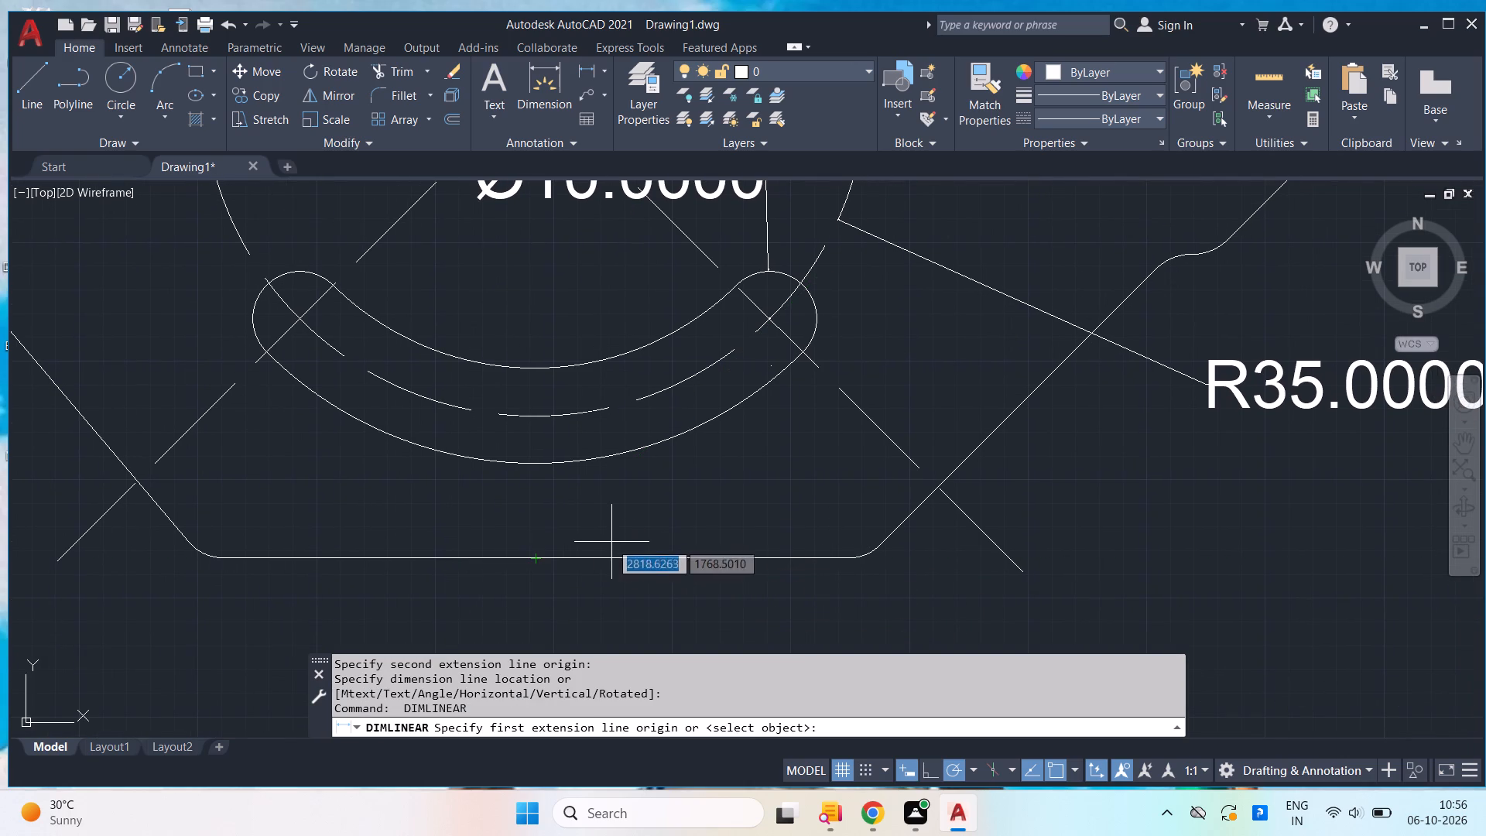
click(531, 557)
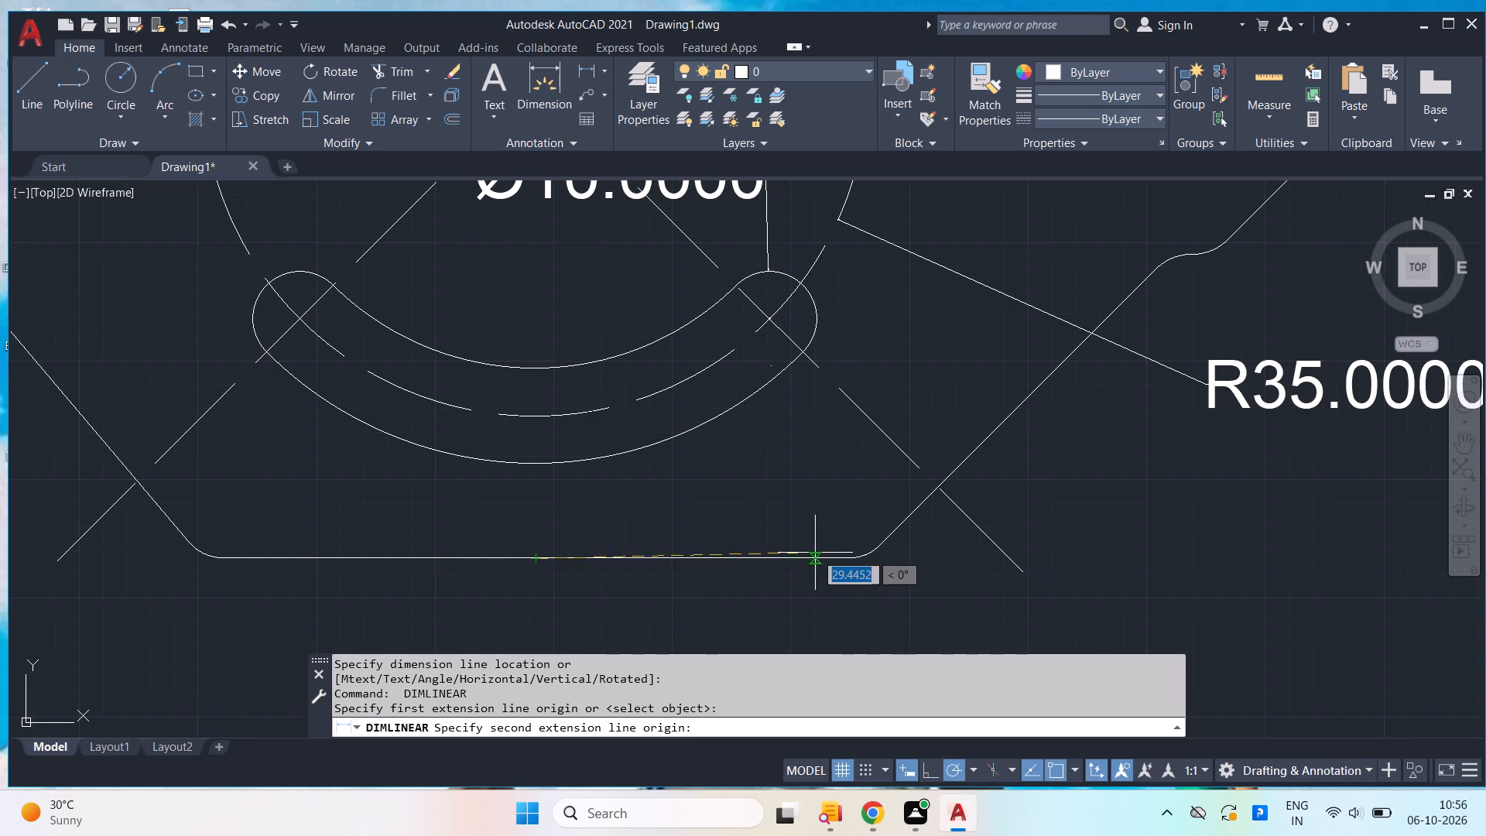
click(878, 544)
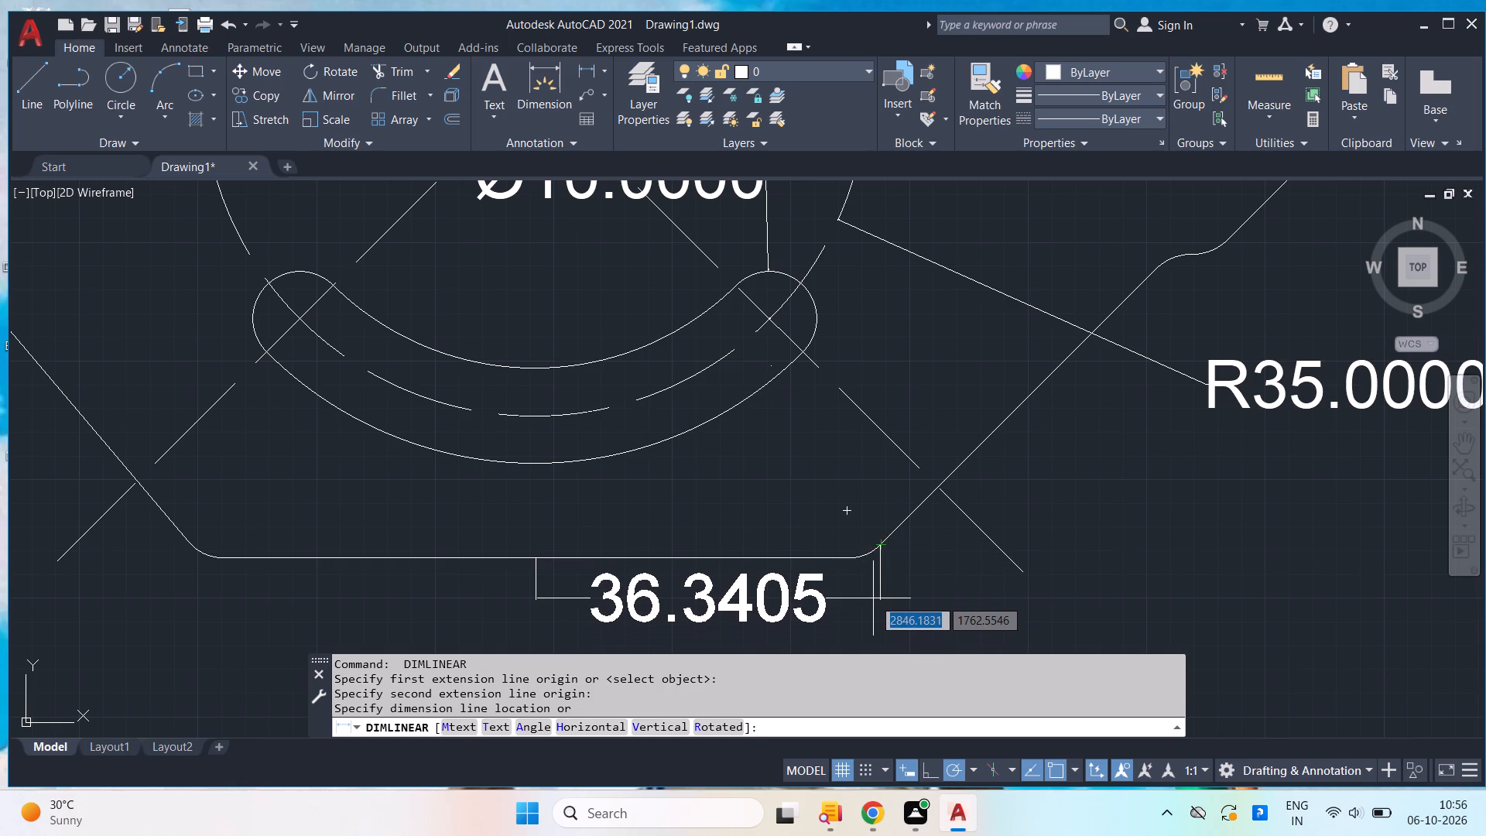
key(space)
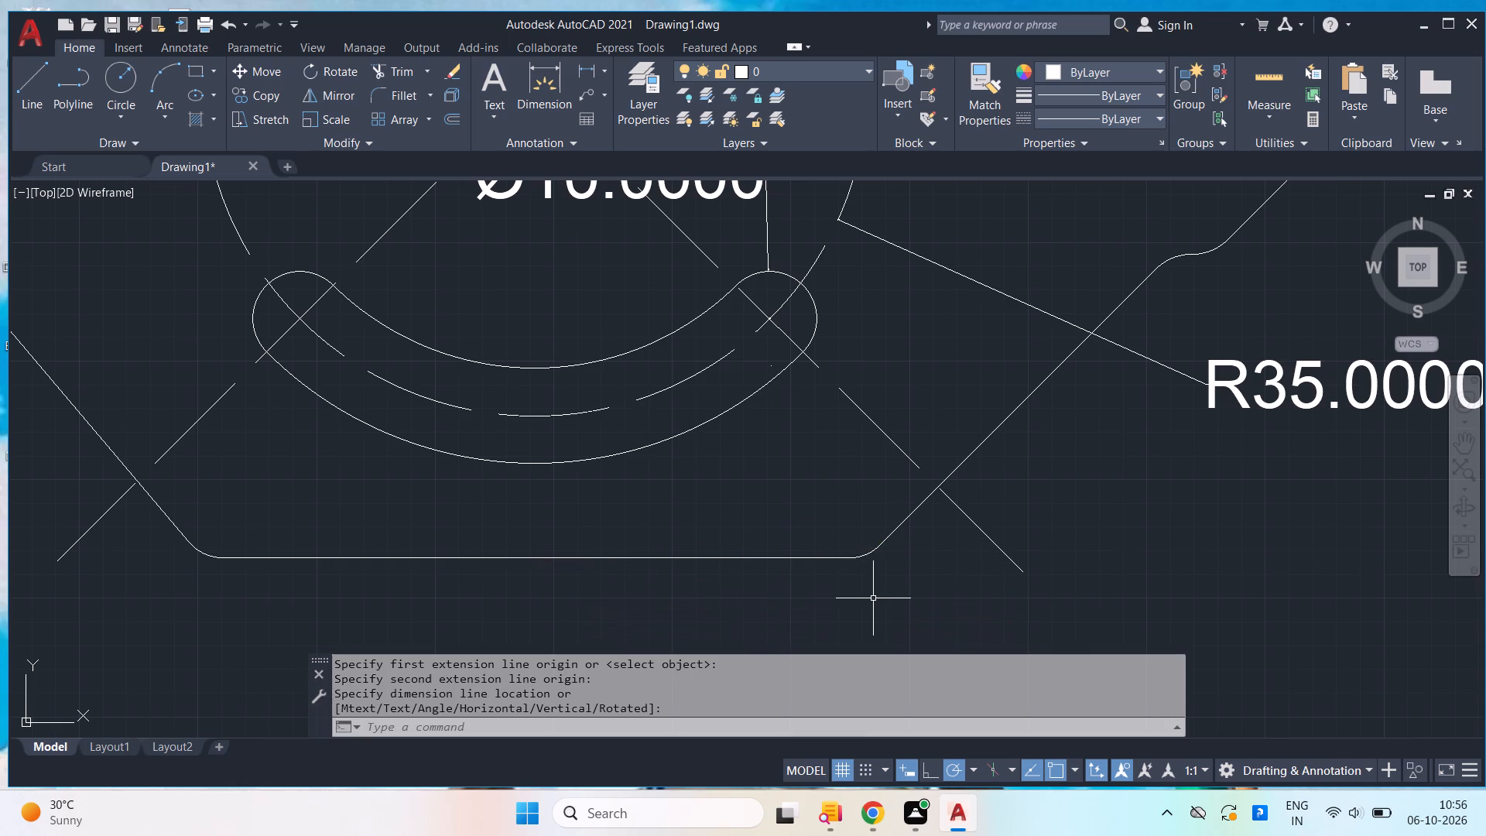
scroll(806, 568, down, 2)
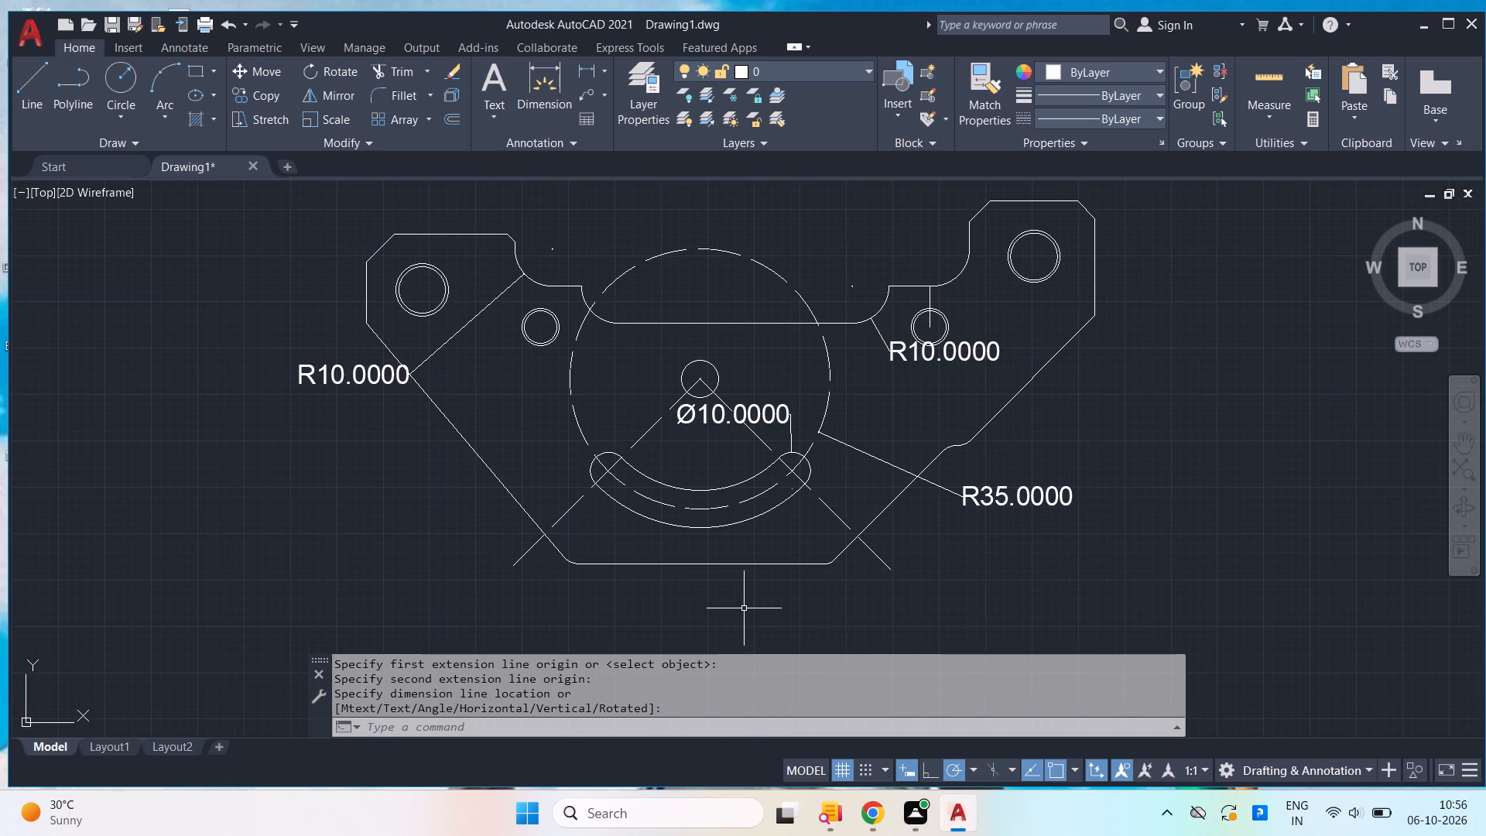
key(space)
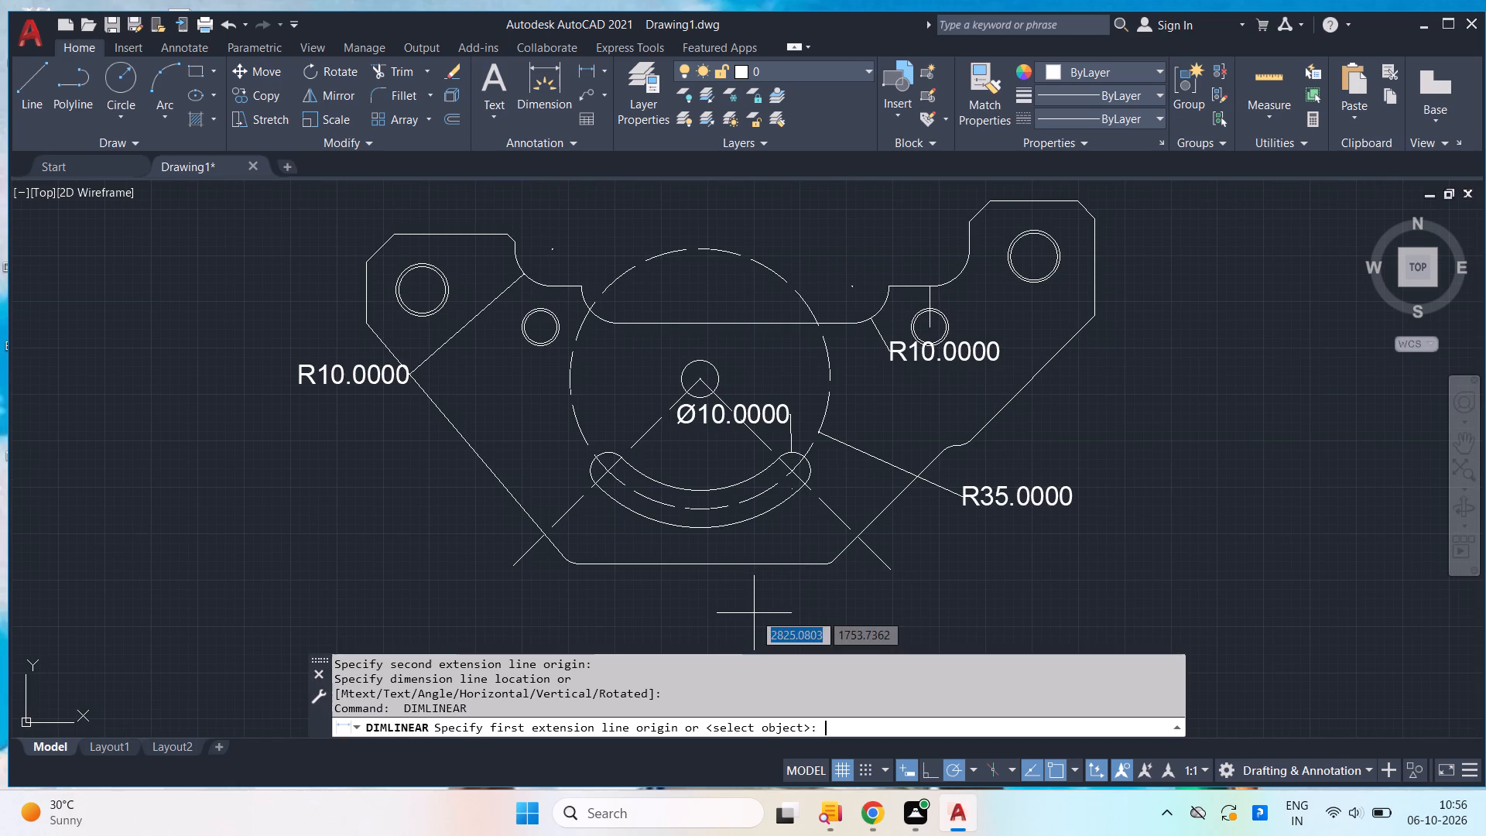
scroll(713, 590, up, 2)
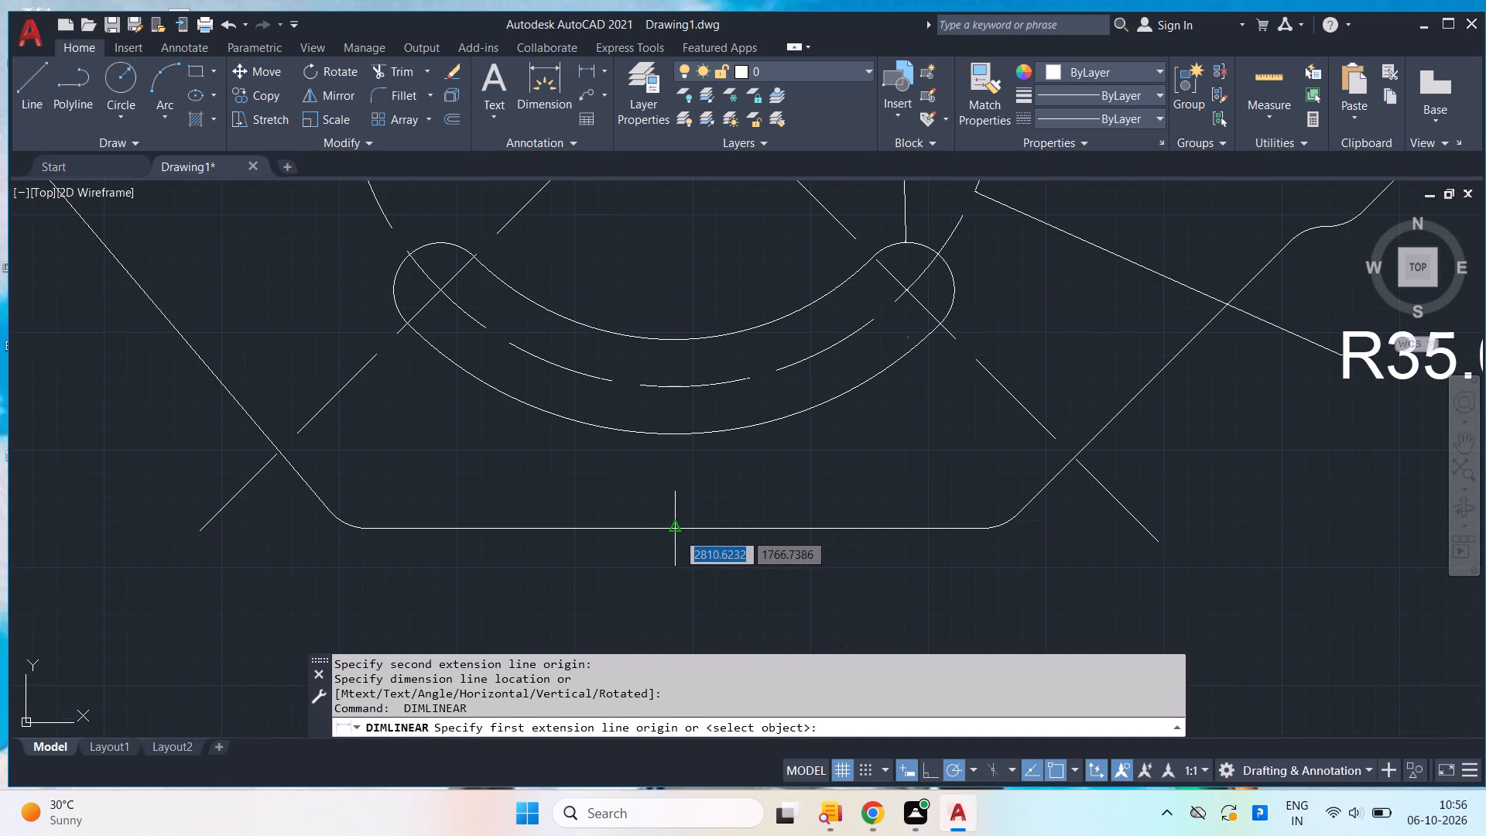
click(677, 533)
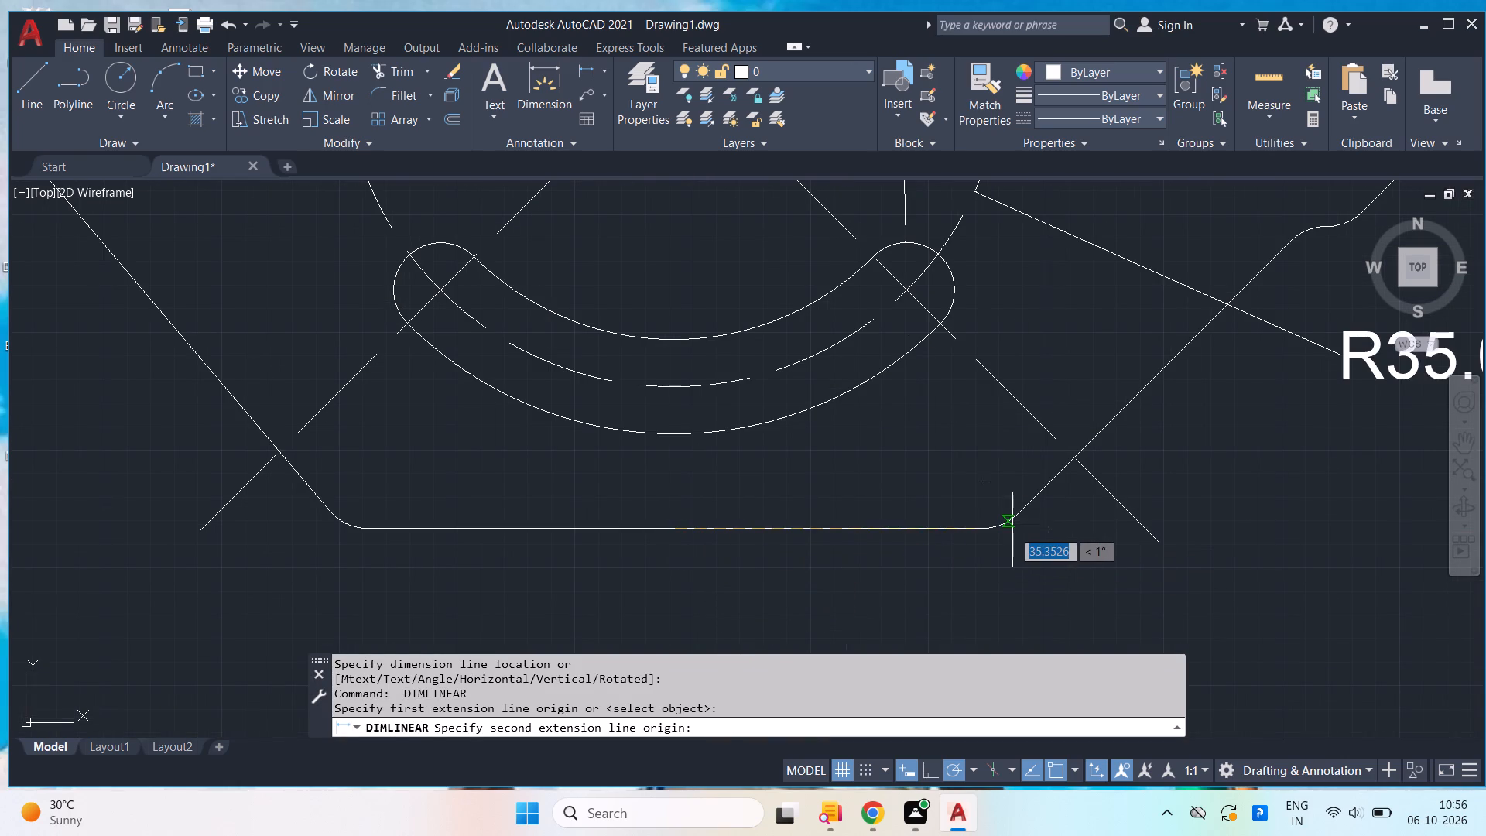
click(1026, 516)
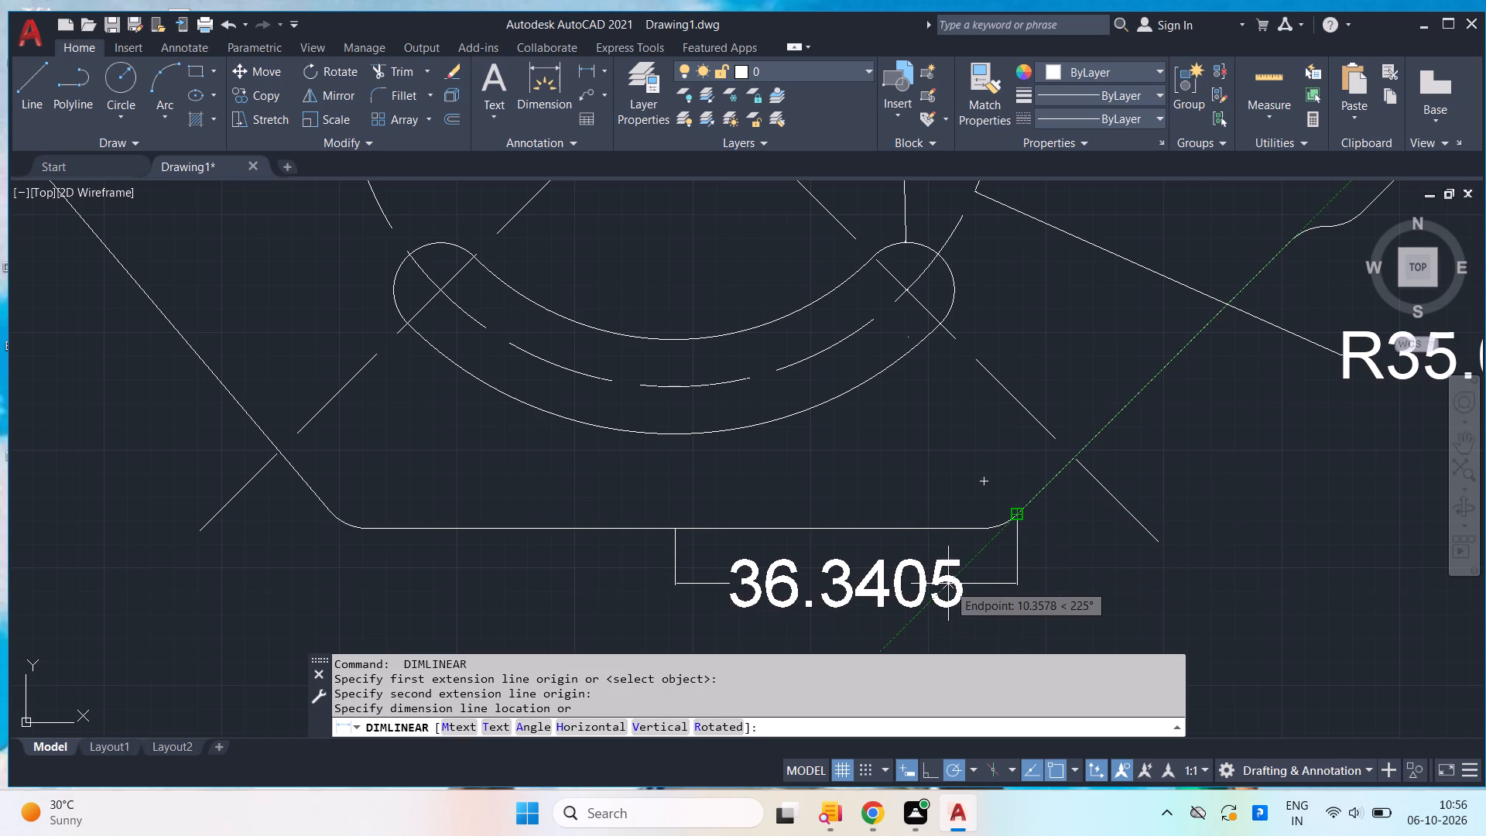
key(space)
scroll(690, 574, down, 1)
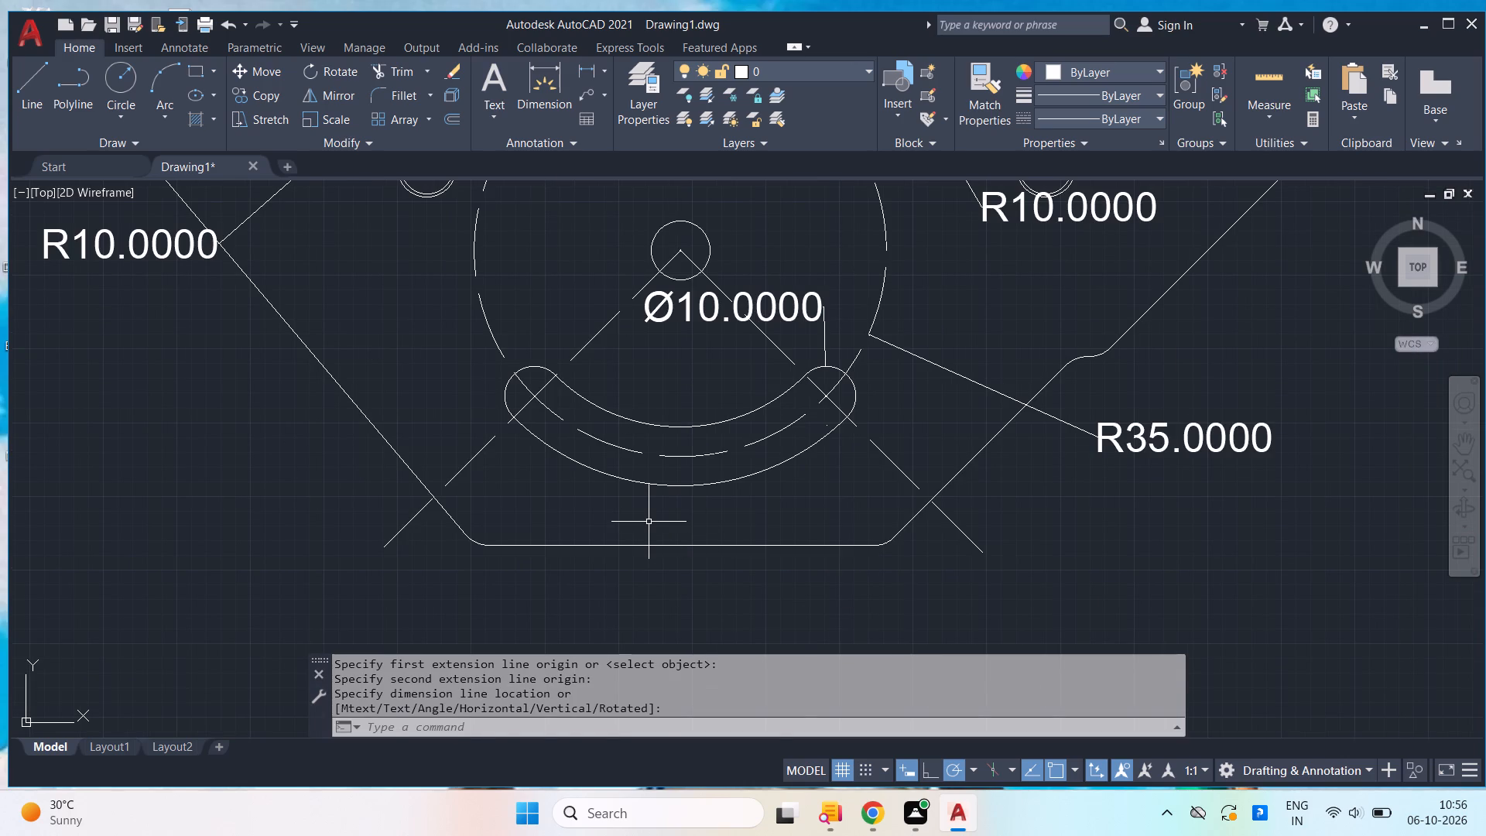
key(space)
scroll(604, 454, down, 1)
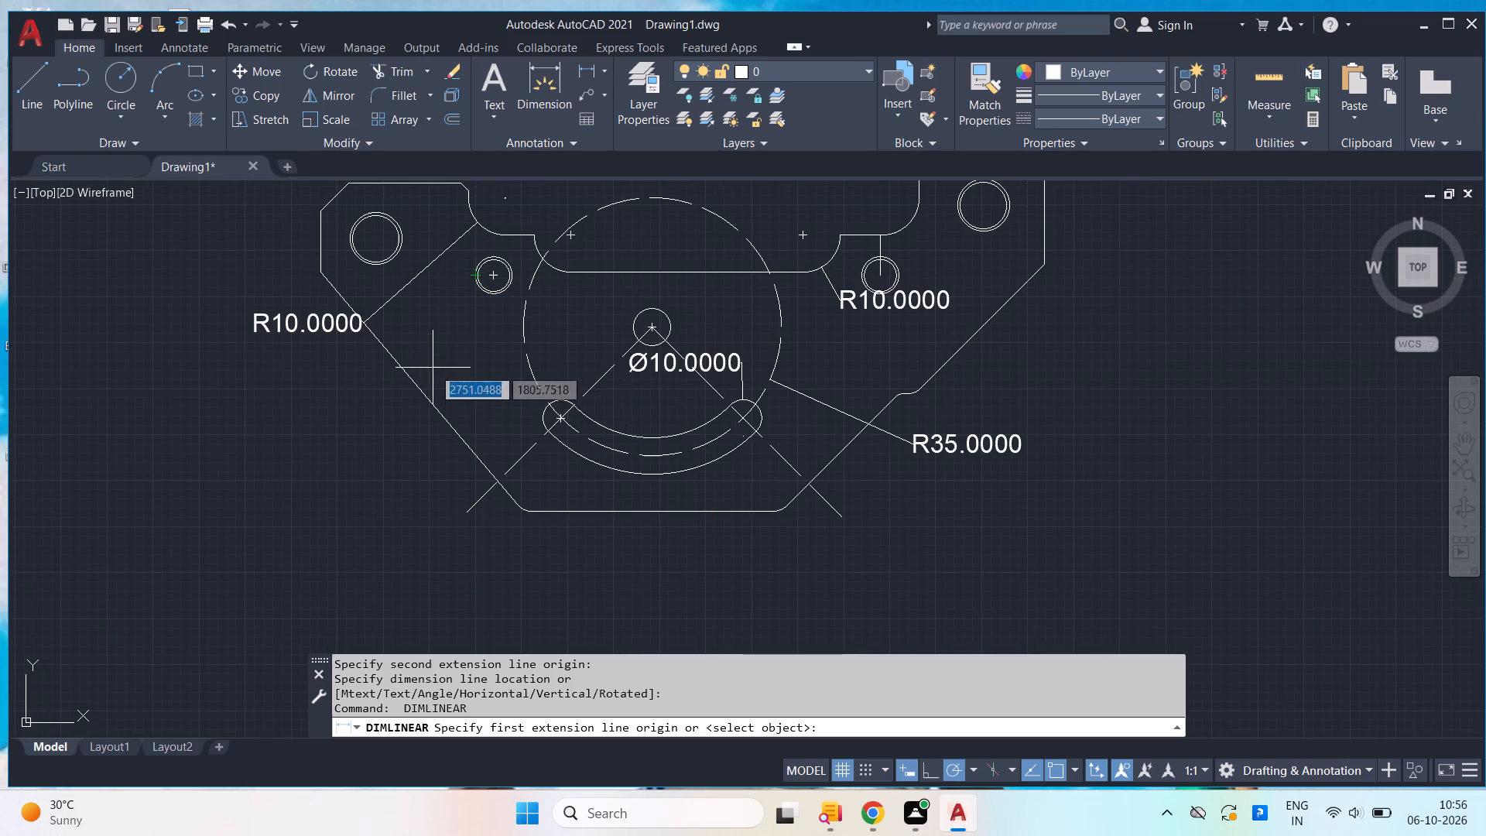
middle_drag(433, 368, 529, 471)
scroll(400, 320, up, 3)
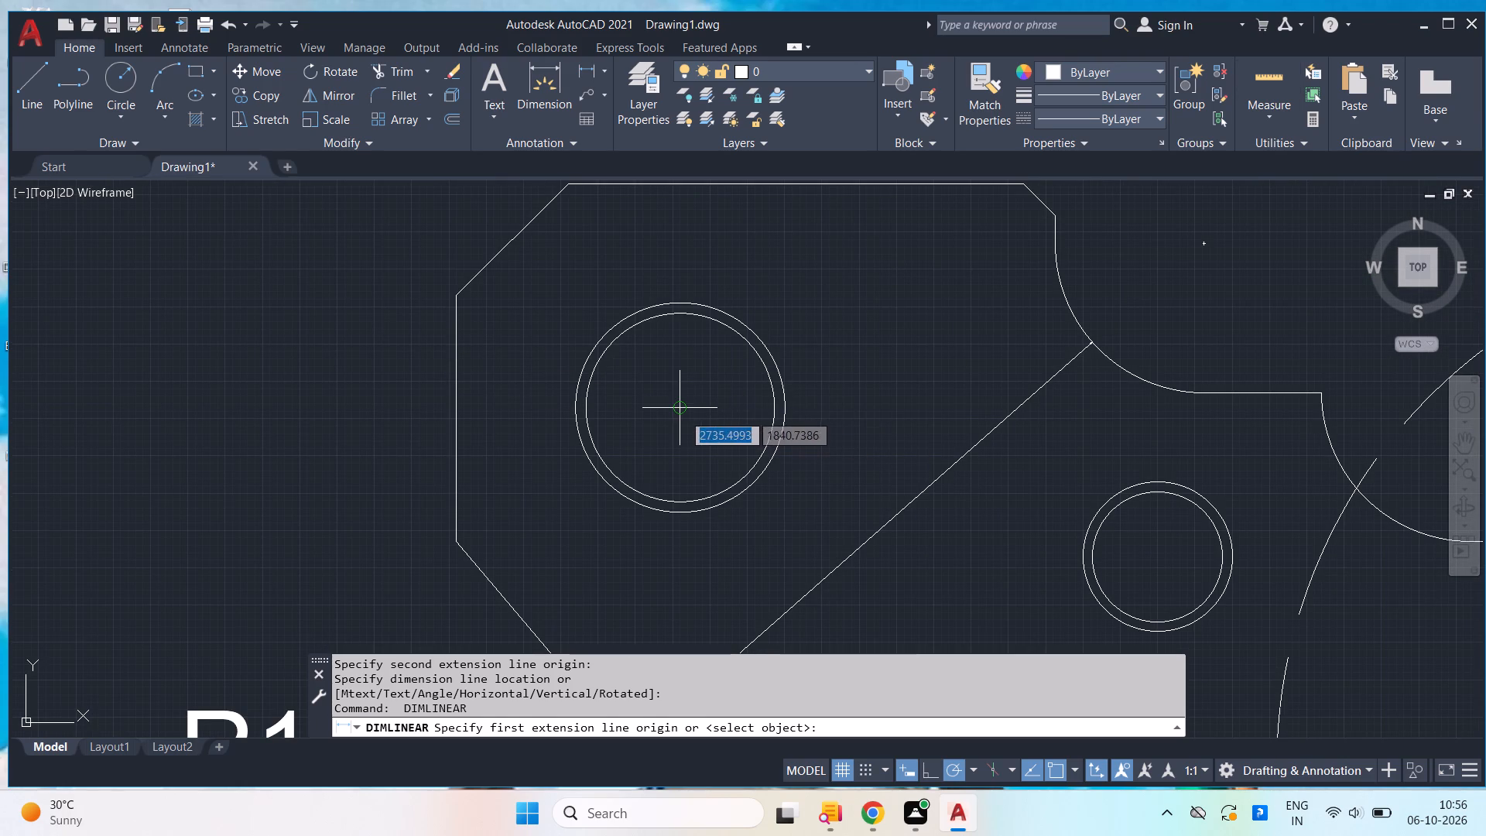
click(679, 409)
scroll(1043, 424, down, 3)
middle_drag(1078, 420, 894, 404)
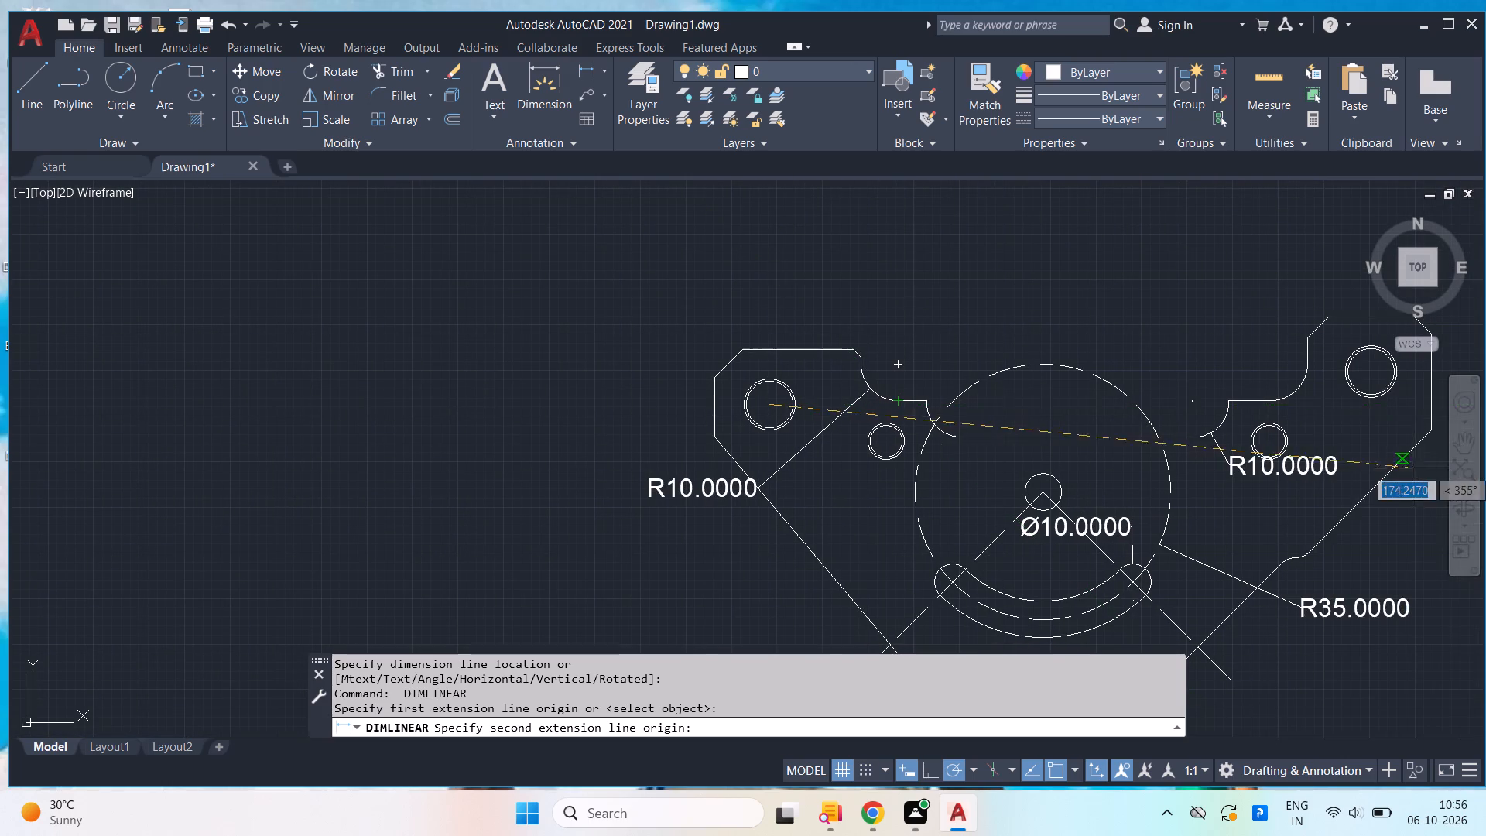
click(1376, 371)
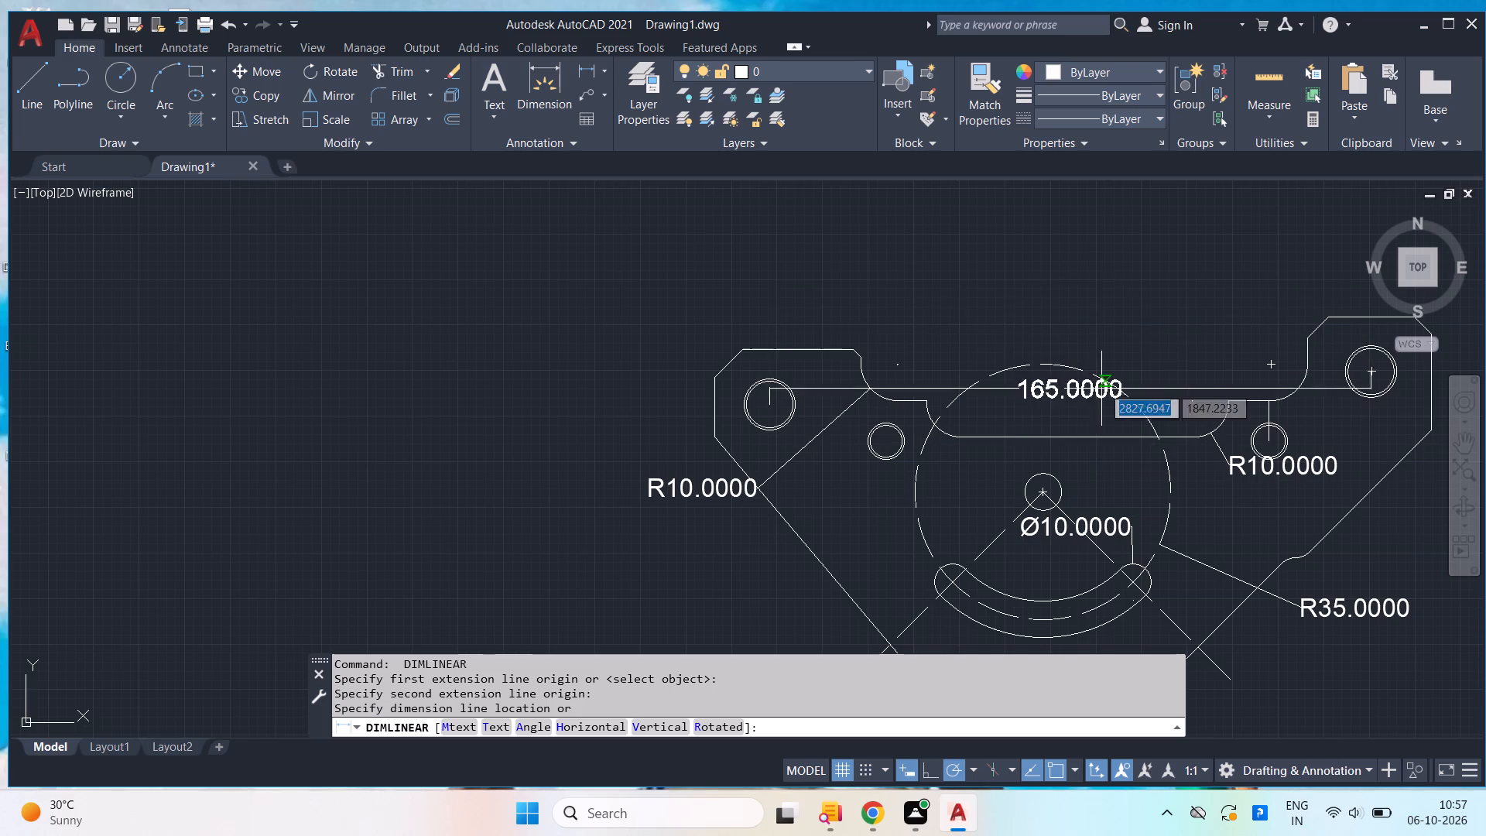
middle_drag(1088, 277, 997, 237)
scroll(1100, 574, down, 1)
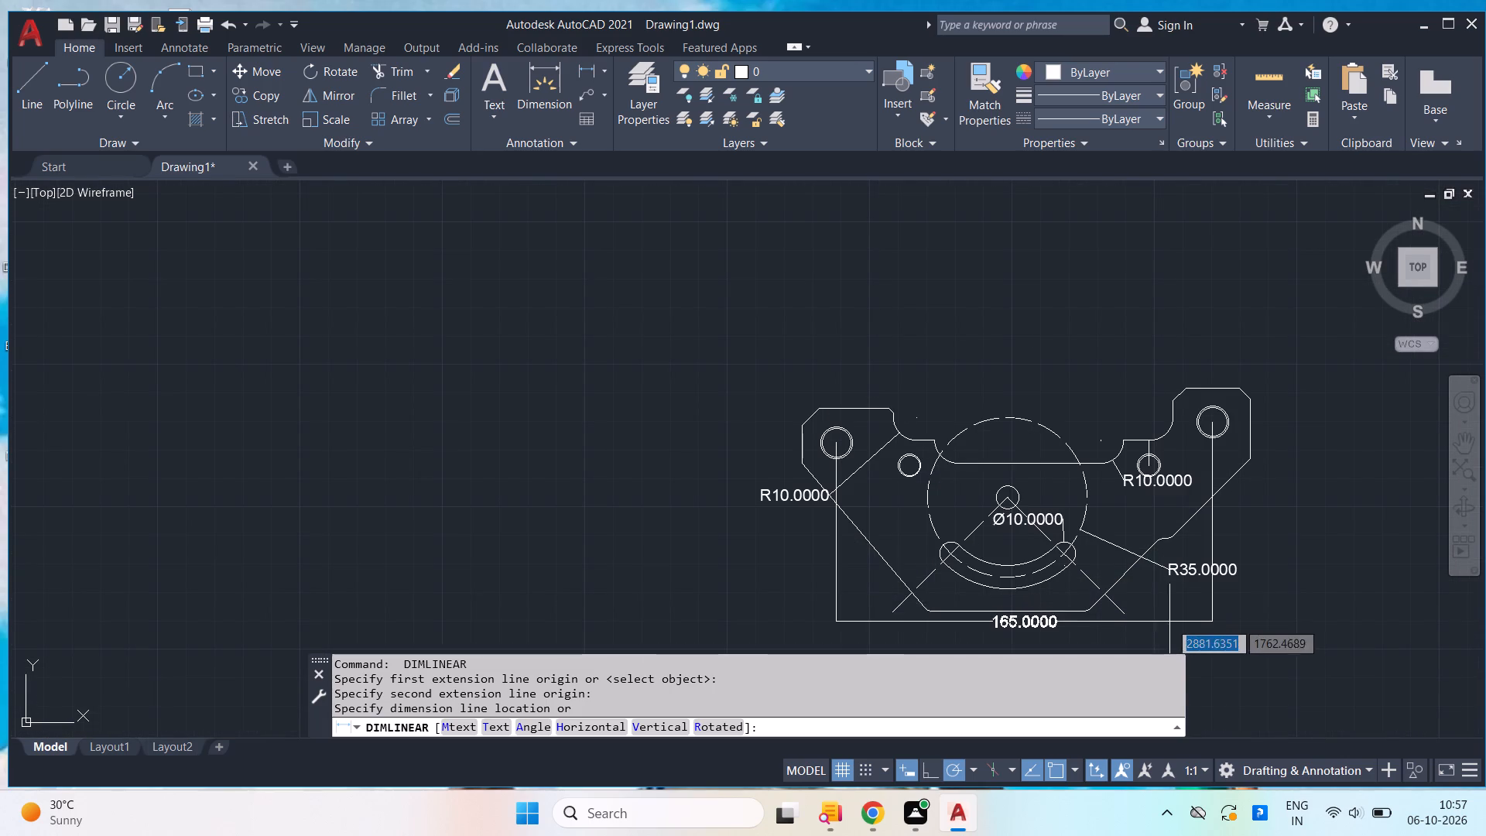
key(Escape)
Save the drawing to the Documents folder, clearing the default file name to enter a new one.
middle_drag(1202, 543, 1011, 445)
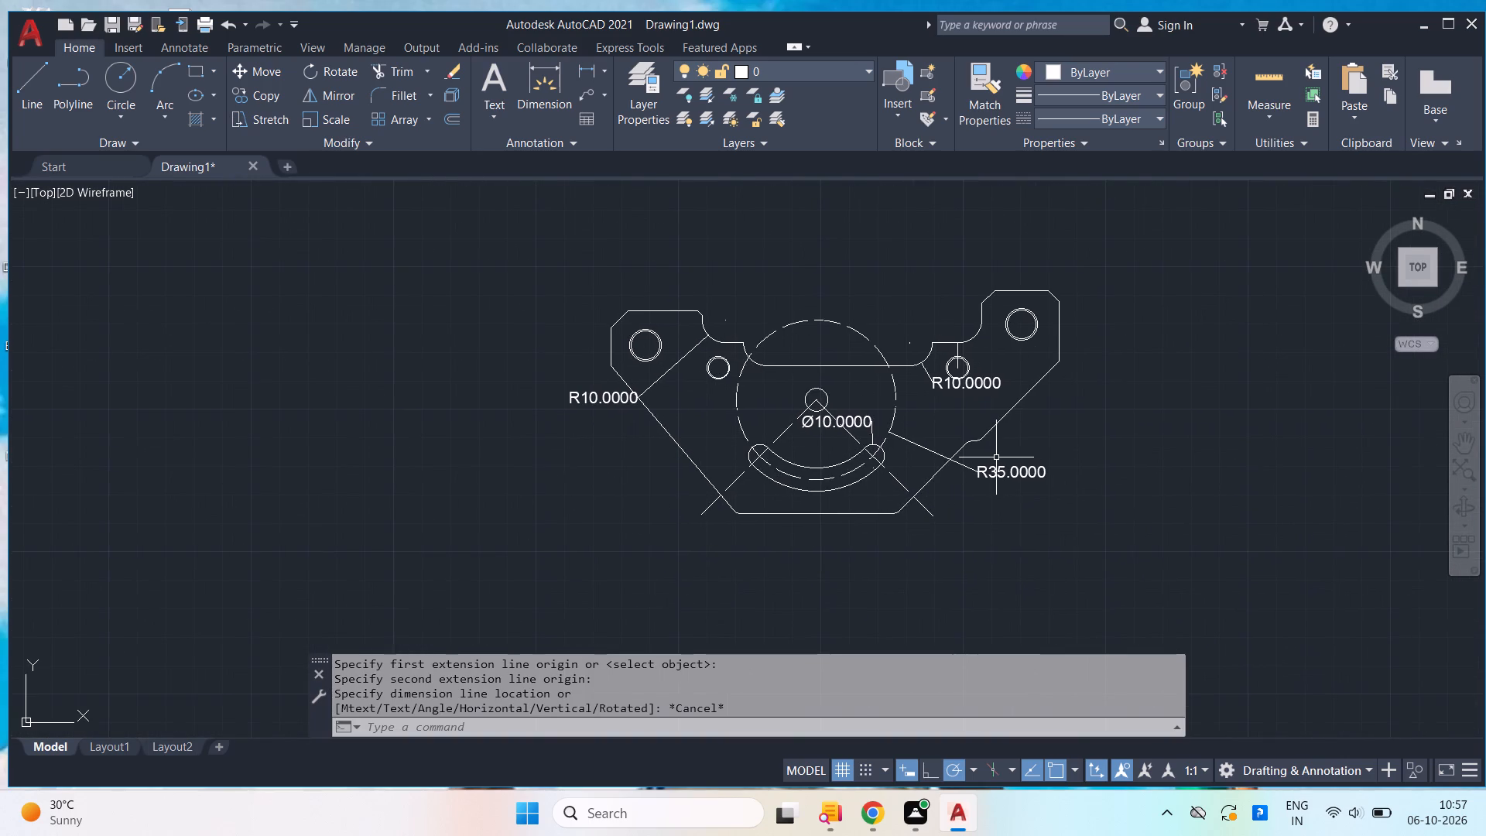
scroll(956, 425, up, 1)
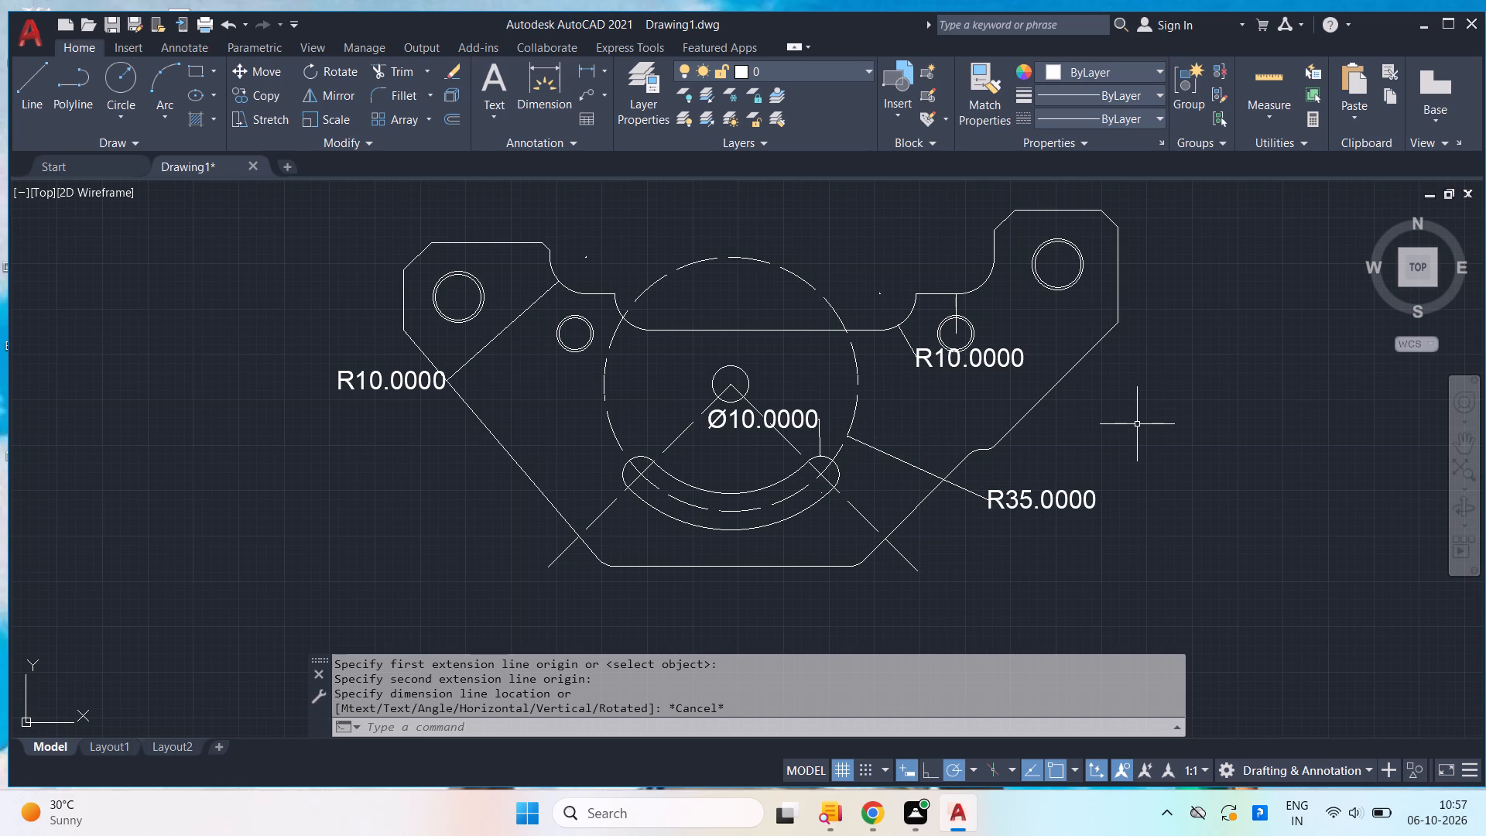
key(ctrl+s)
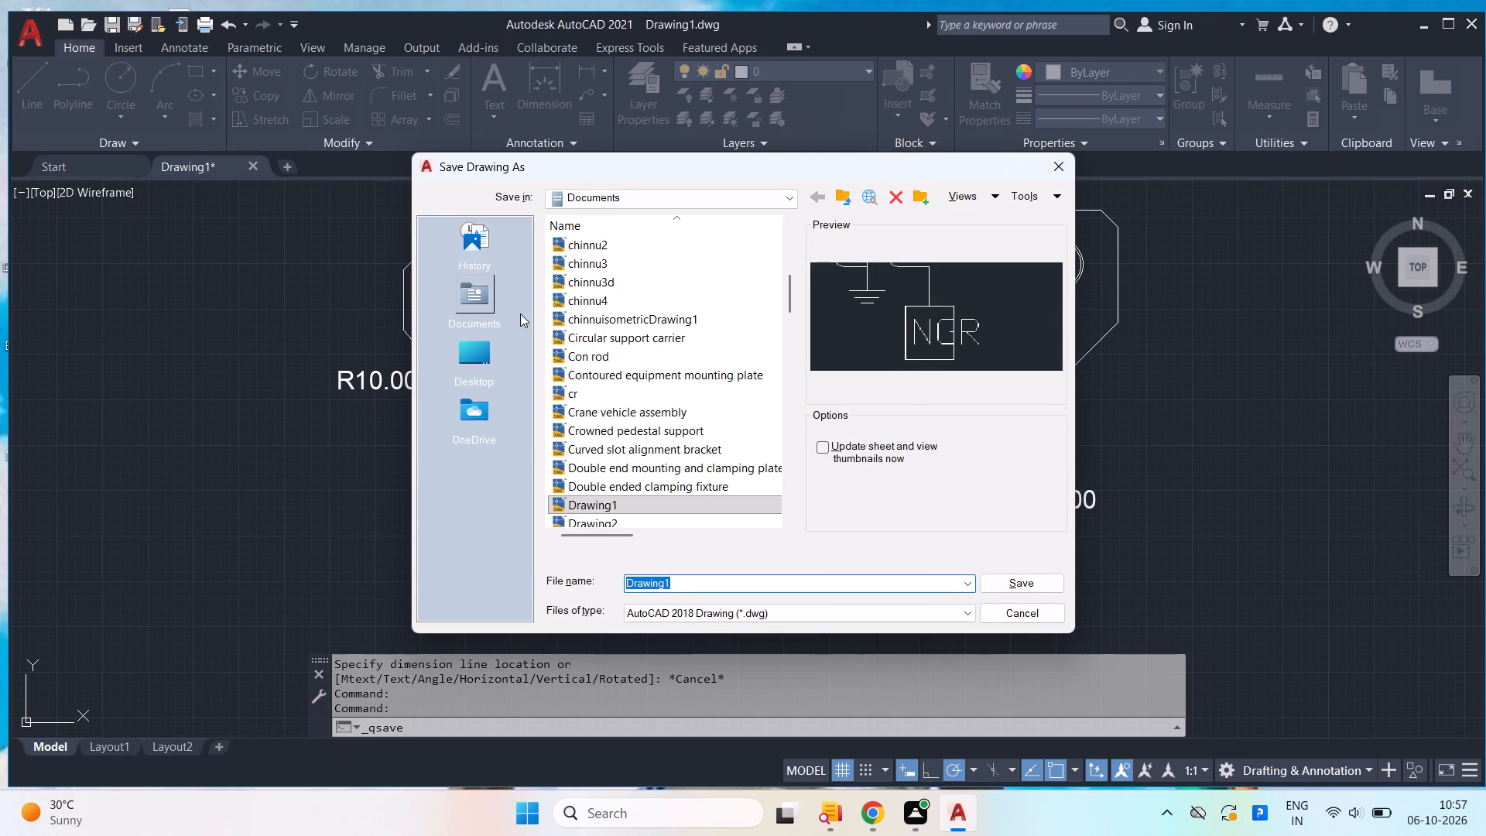
click(505, 324)
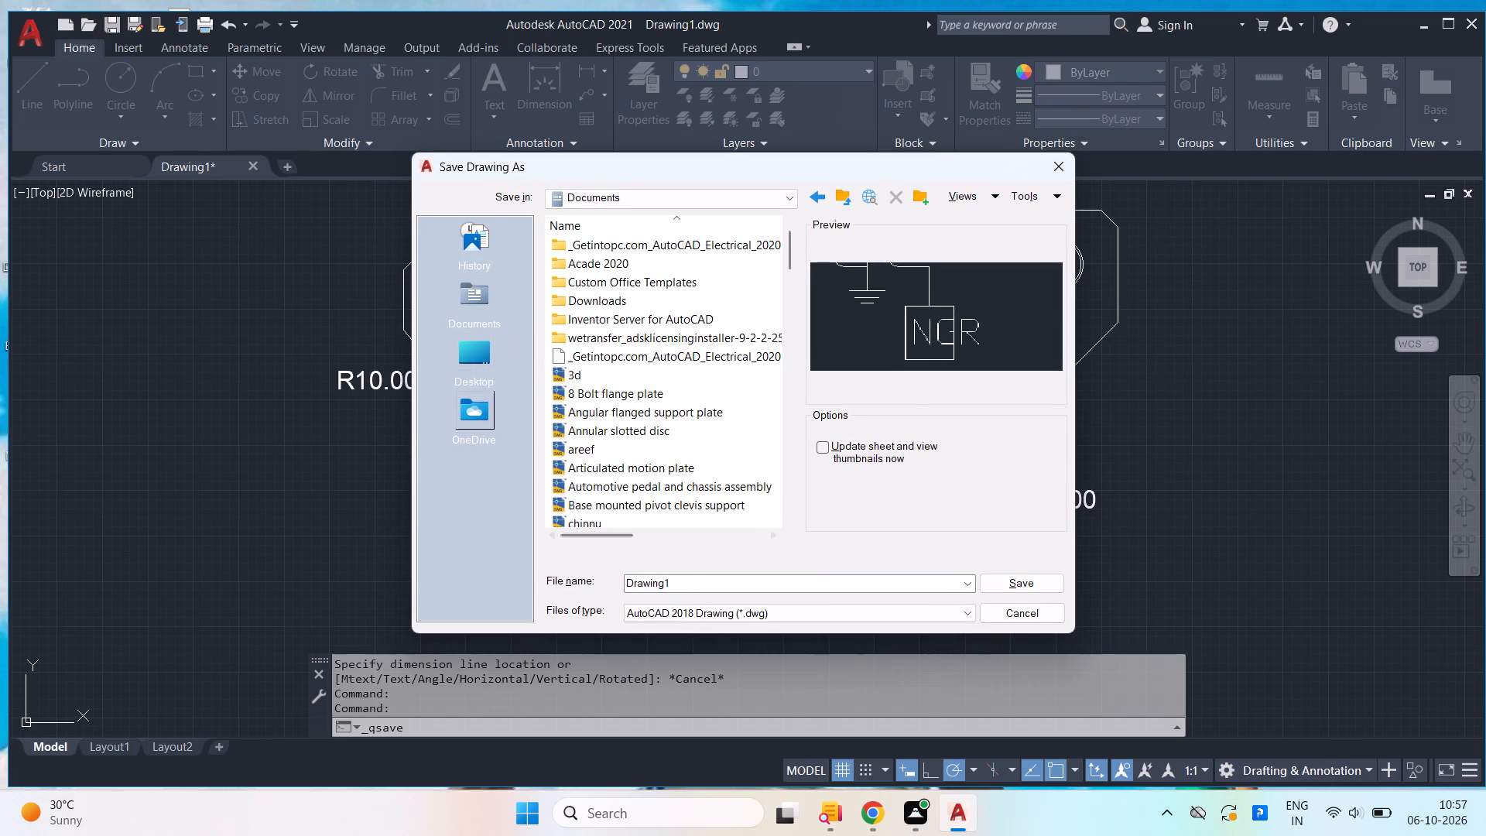
click(679, 582)
key(BackSpace)
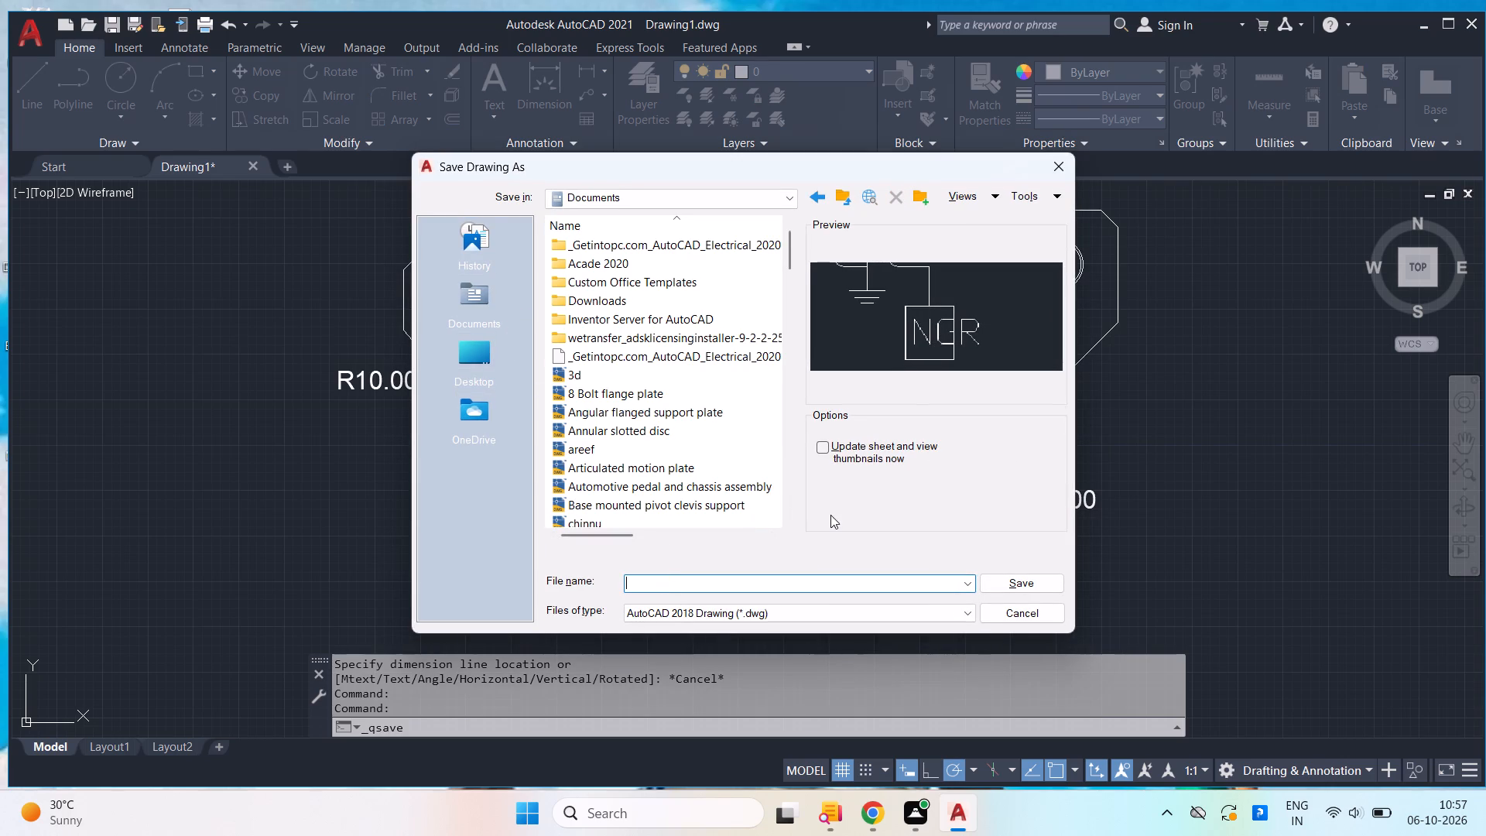
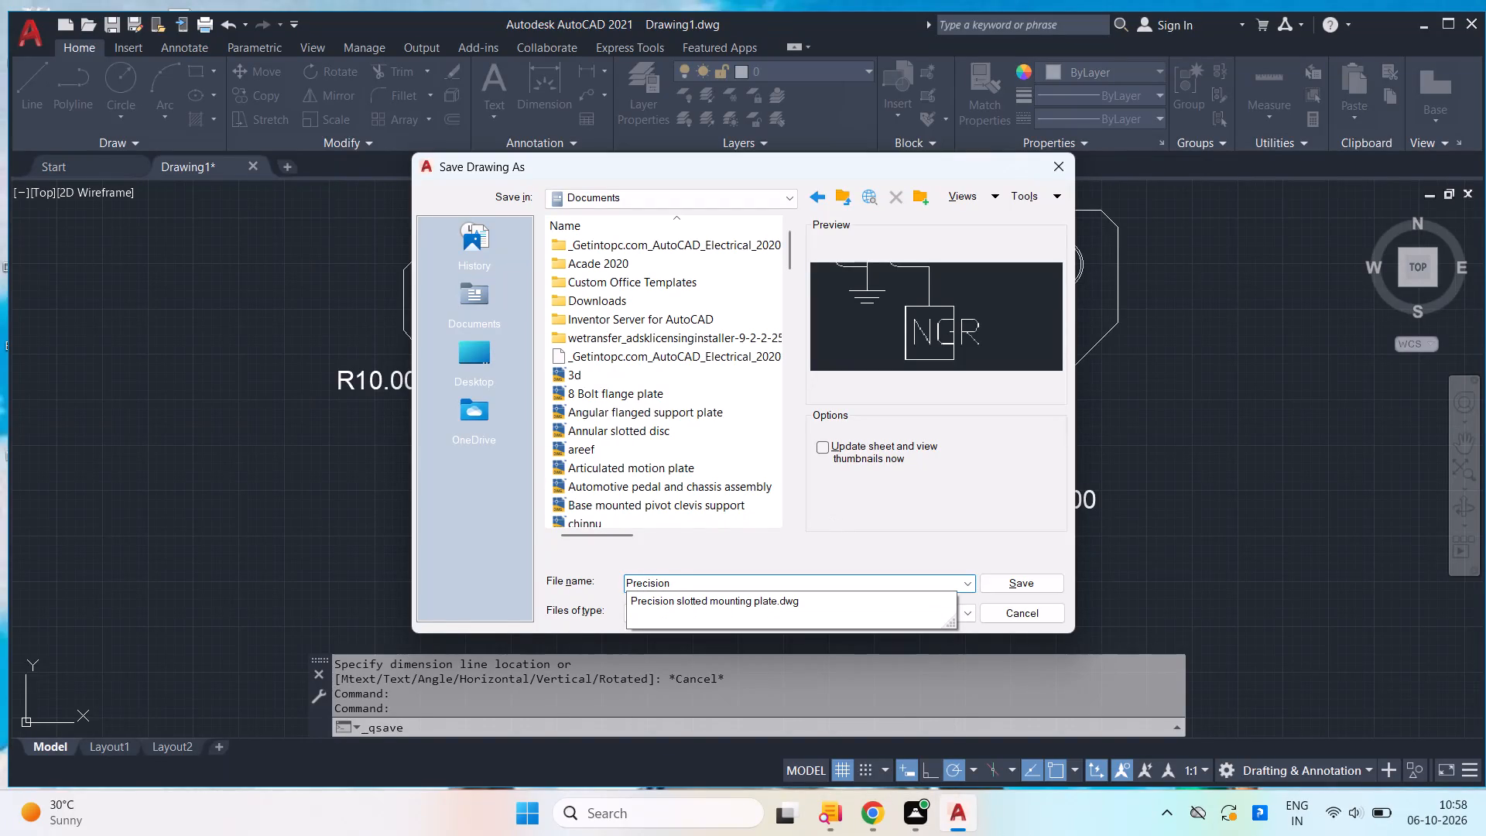
Complete the file name as "Precision mounting and clamping base plate" and save the drawing in AutoCAD 2018 format in Documents.
key(space)
text(mounting and clamping)
key(space)
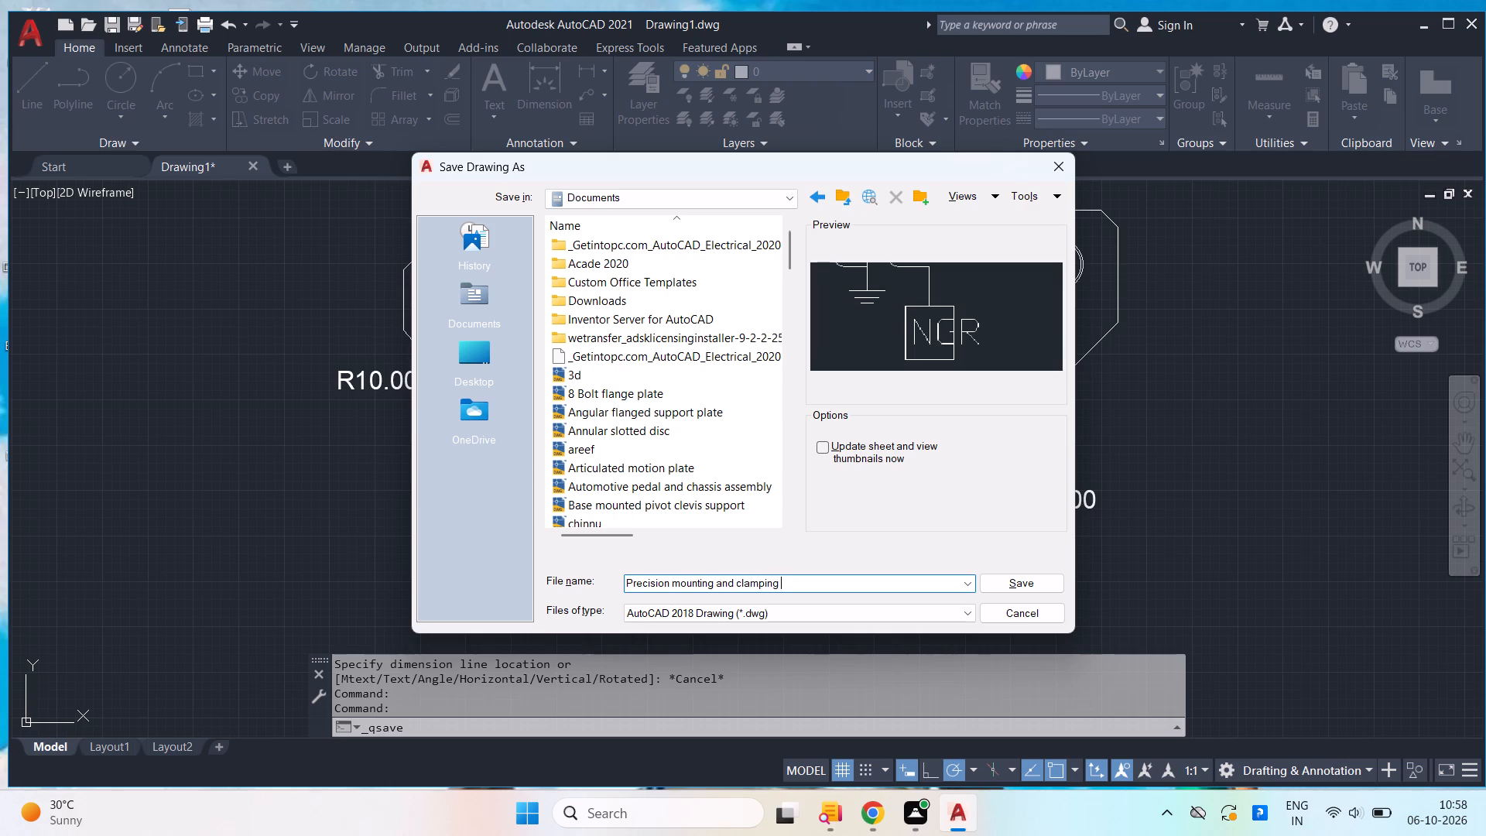
text(base plate)
click(998, 588)
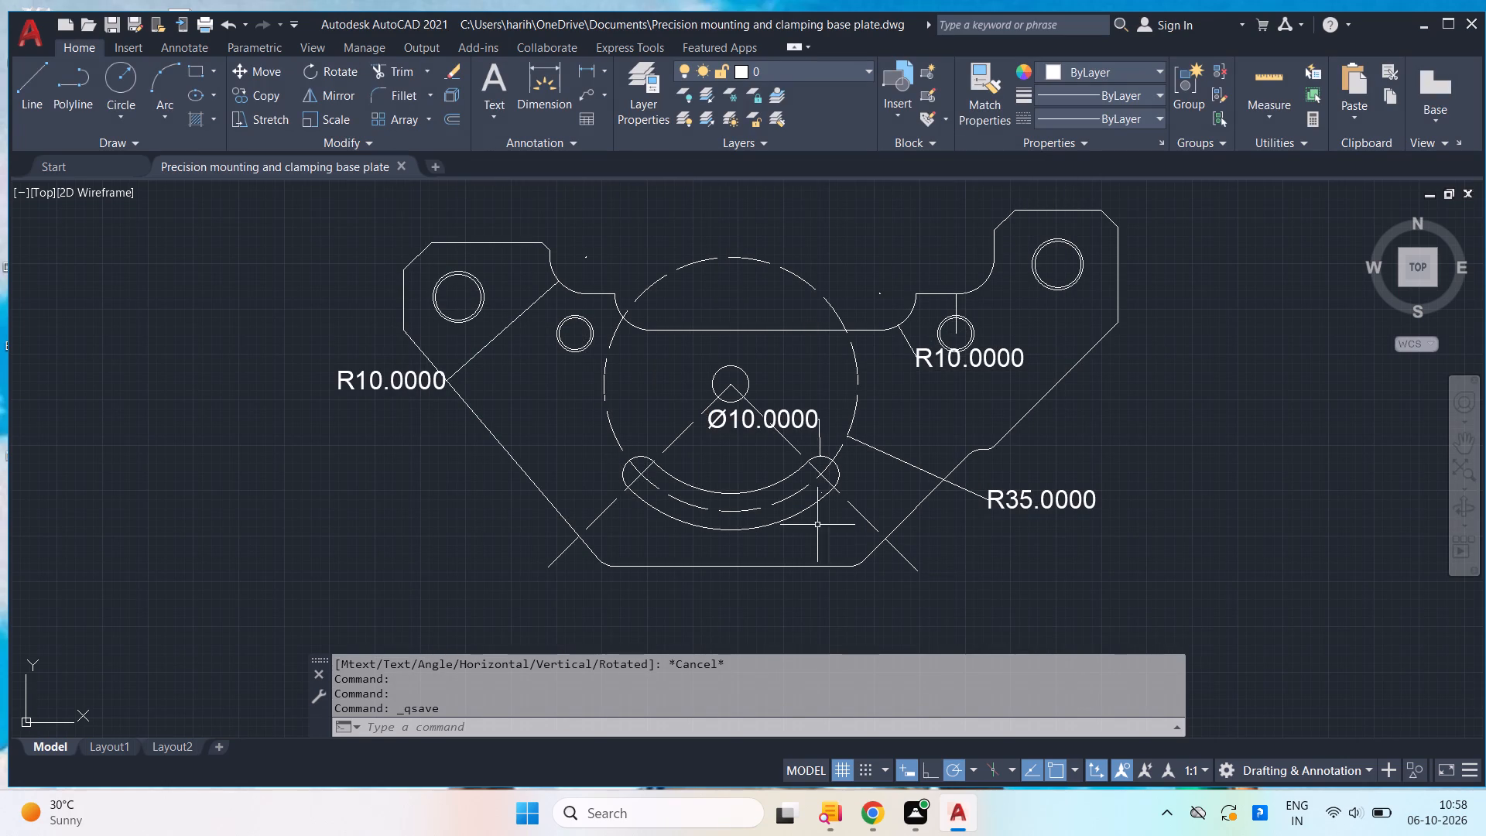
Export the drawing as the PDF "Precision mounting and clamping base plate.pdf" to Documents, using the General Documentation preset.
click(24, 35)
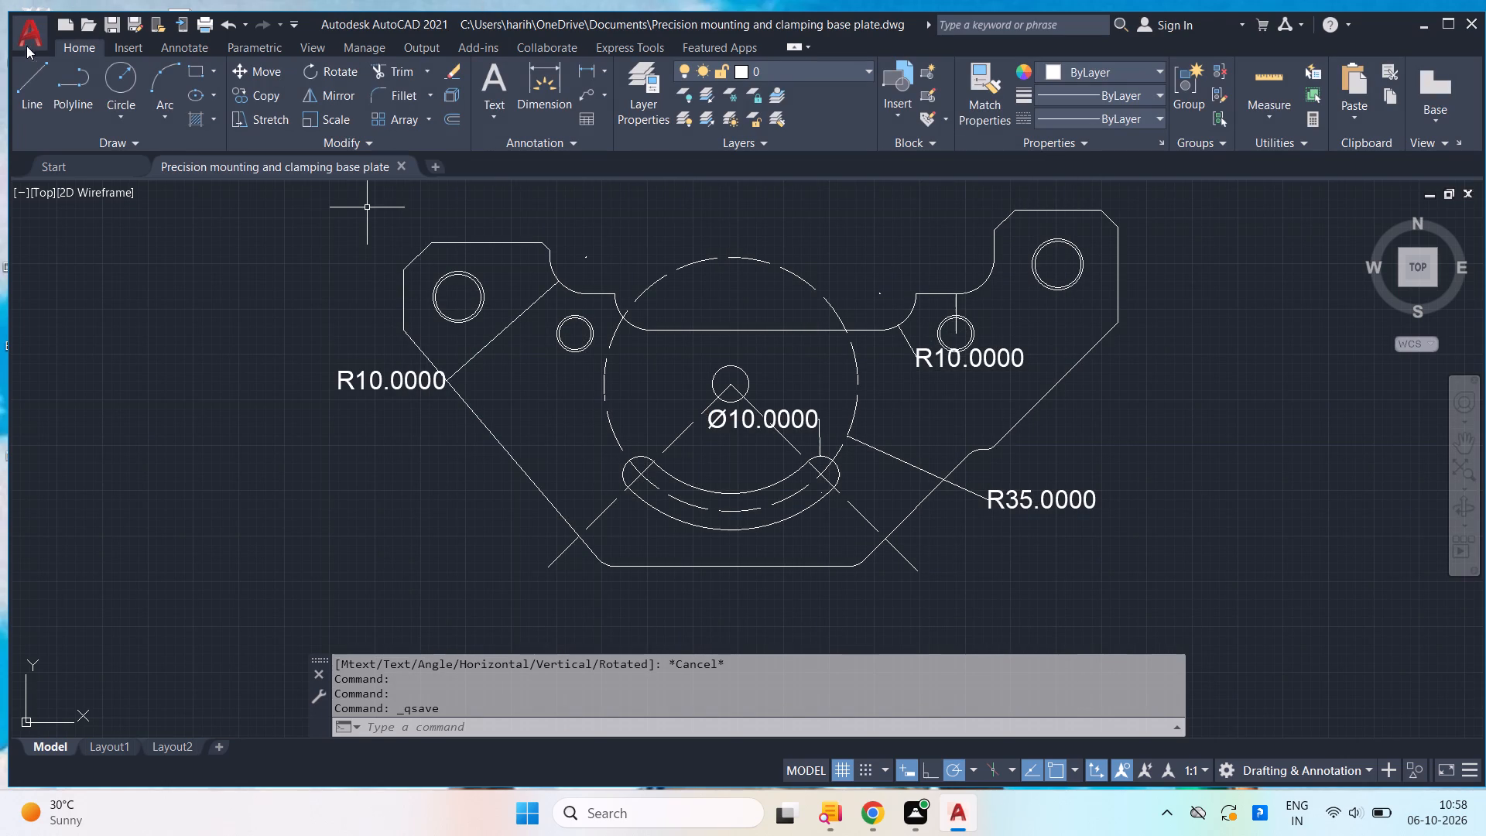
click(105, 355)
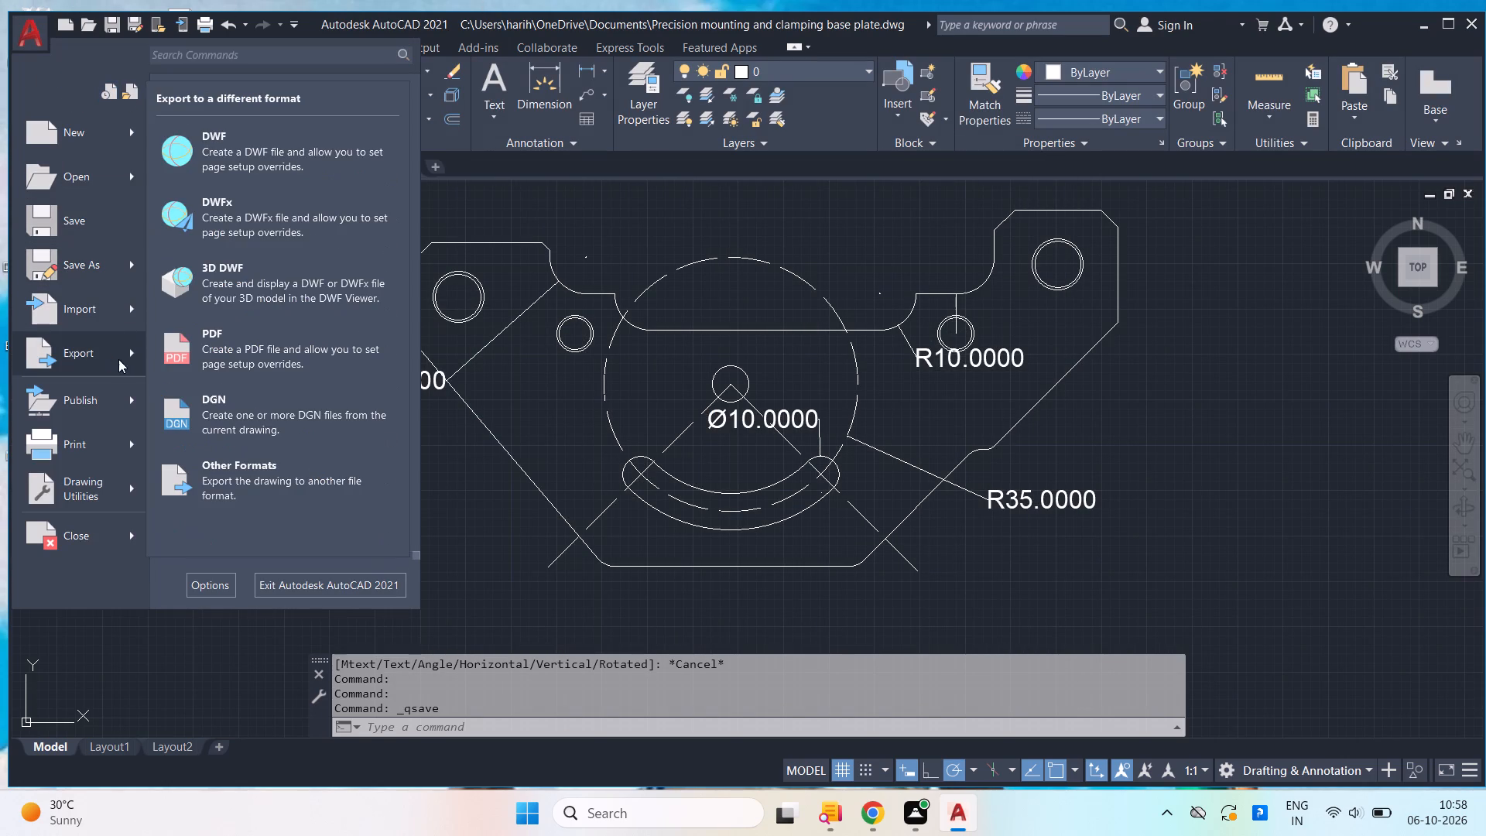
click(212, 357)
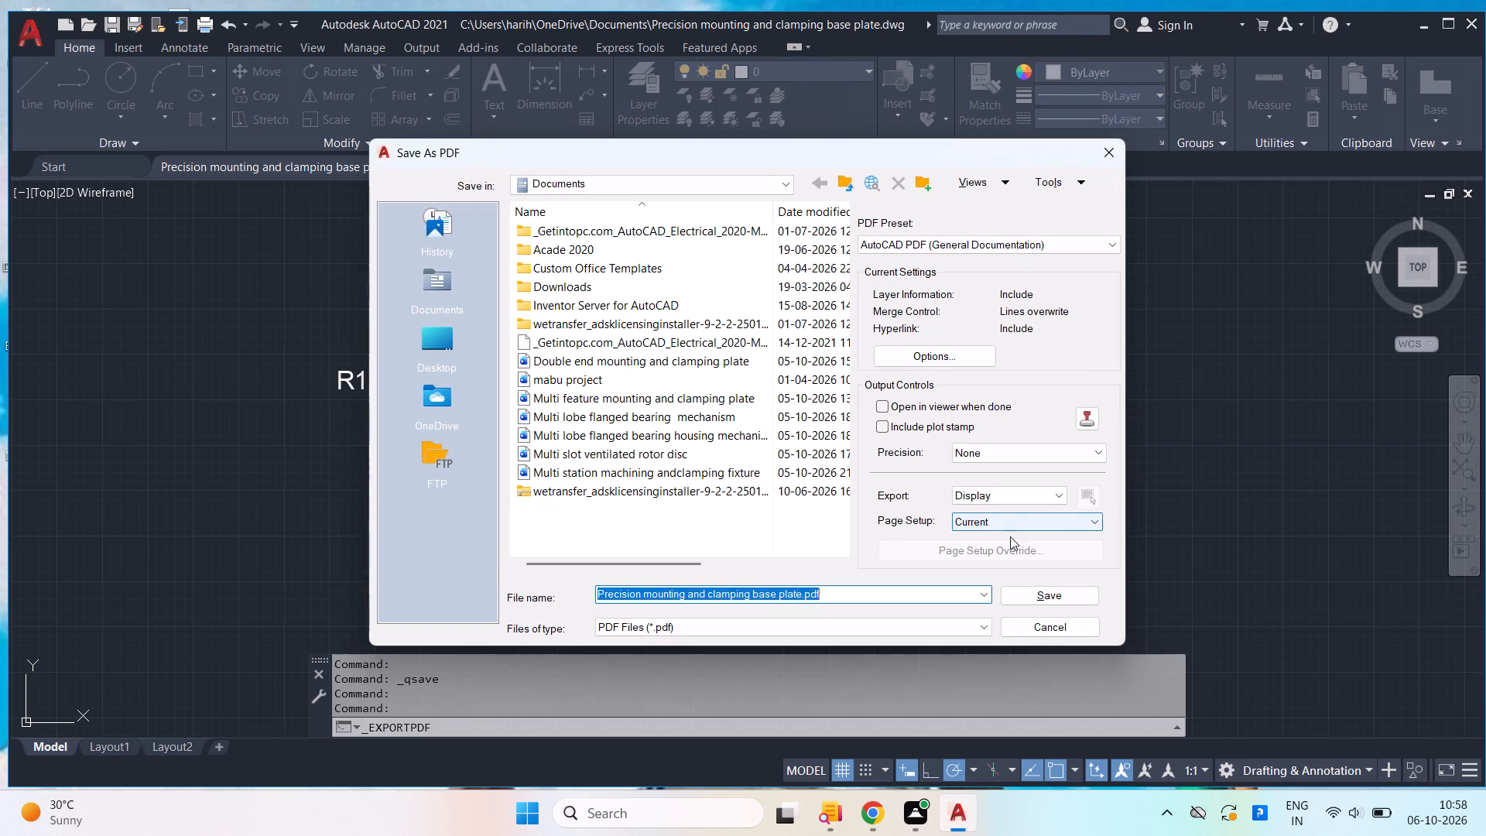
click(1043, 591)
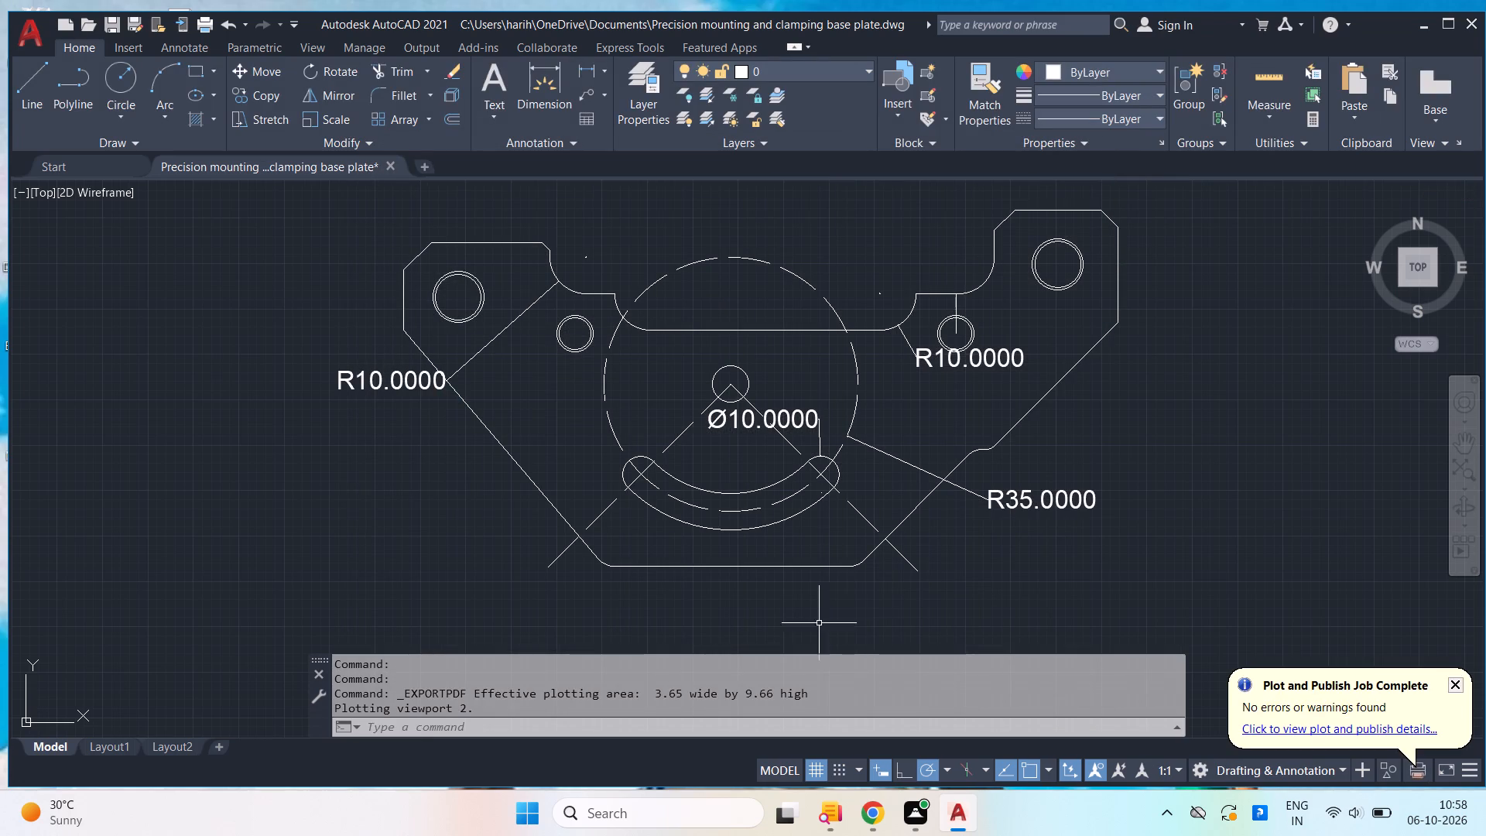
Turn off command-history logging with the LOGFILEOFF command.
click(618, 722)
text(lo)
click(554, 584)
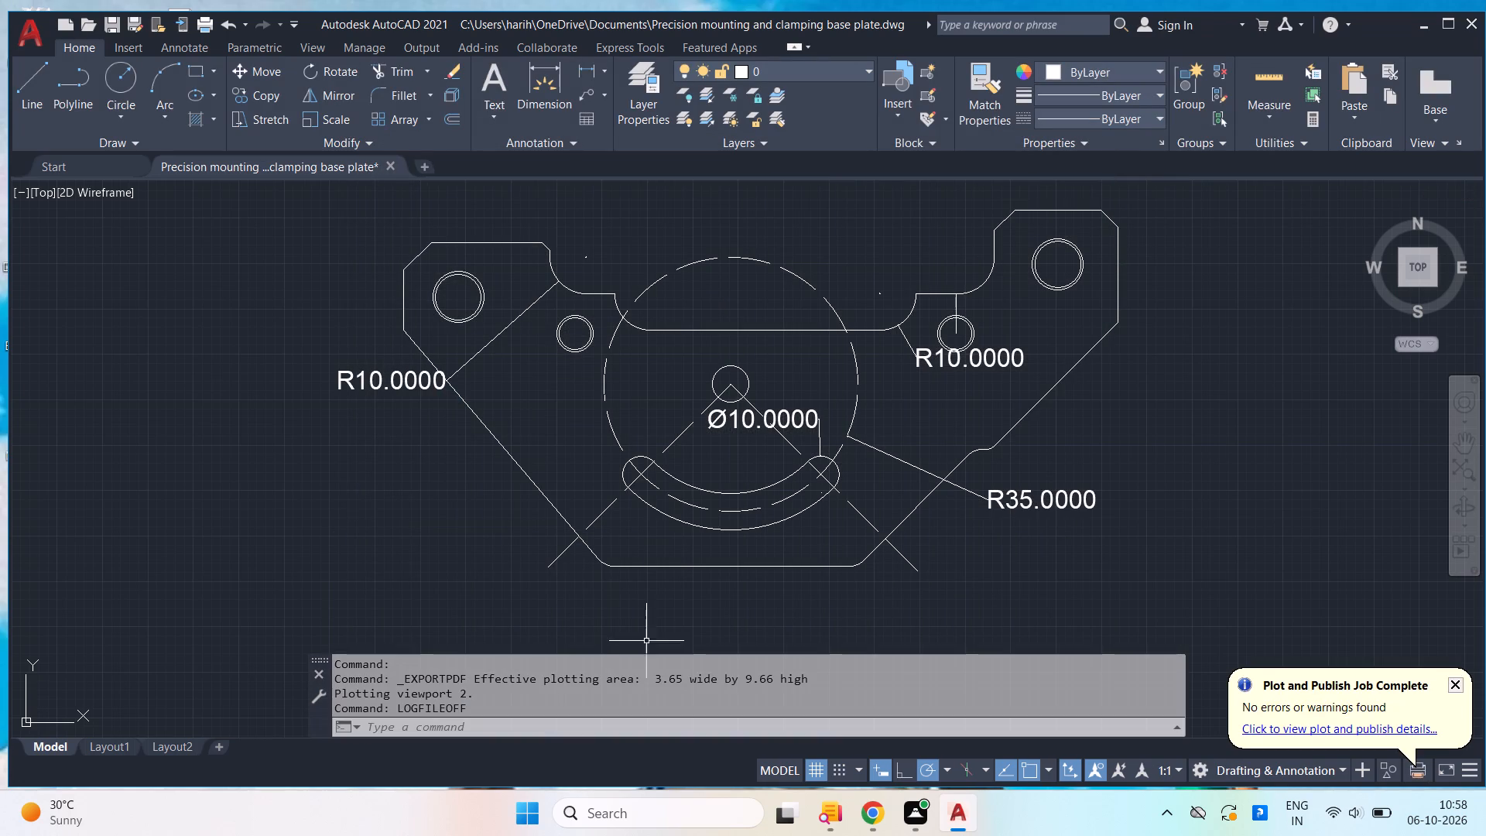